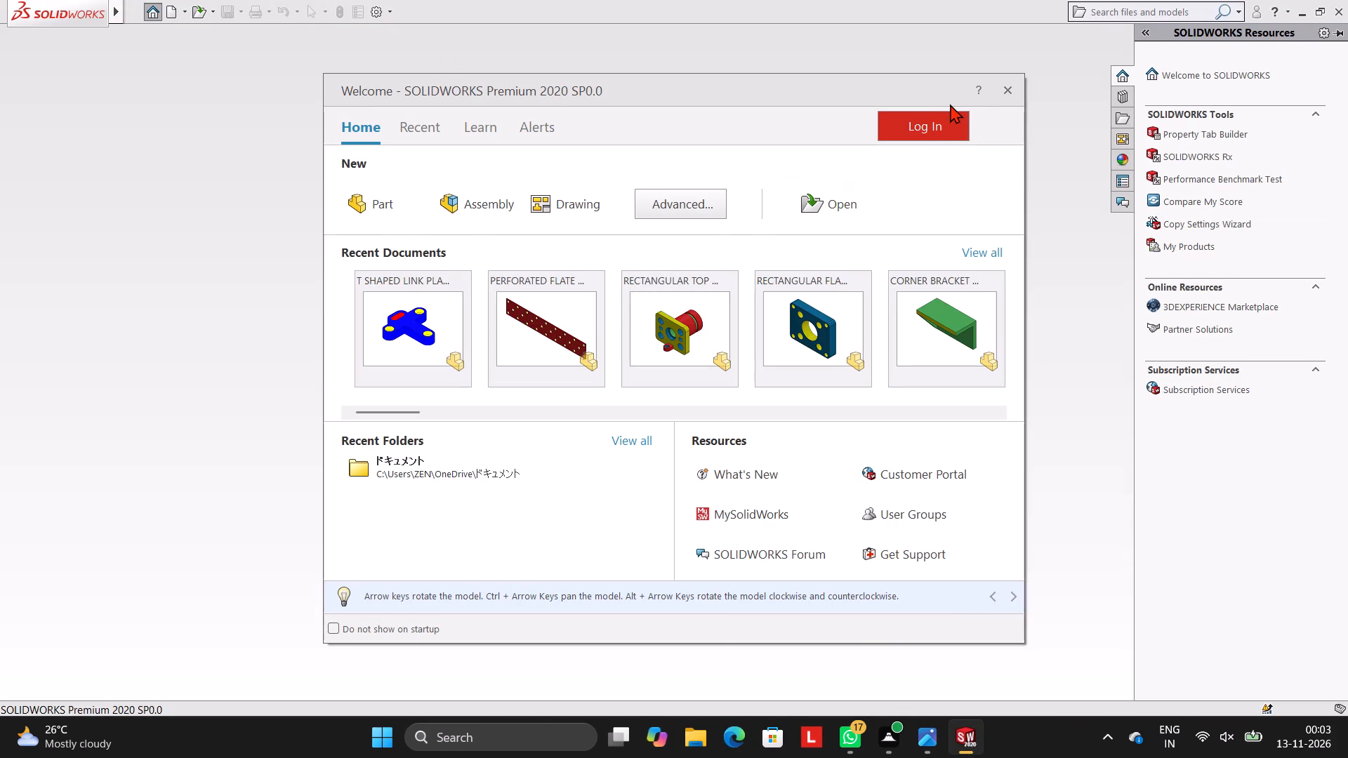
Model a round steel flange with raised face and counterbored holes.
Dismiss the welcome window and create a new part document.
{"action": "left_click", "coordinate": [1008, 87]}
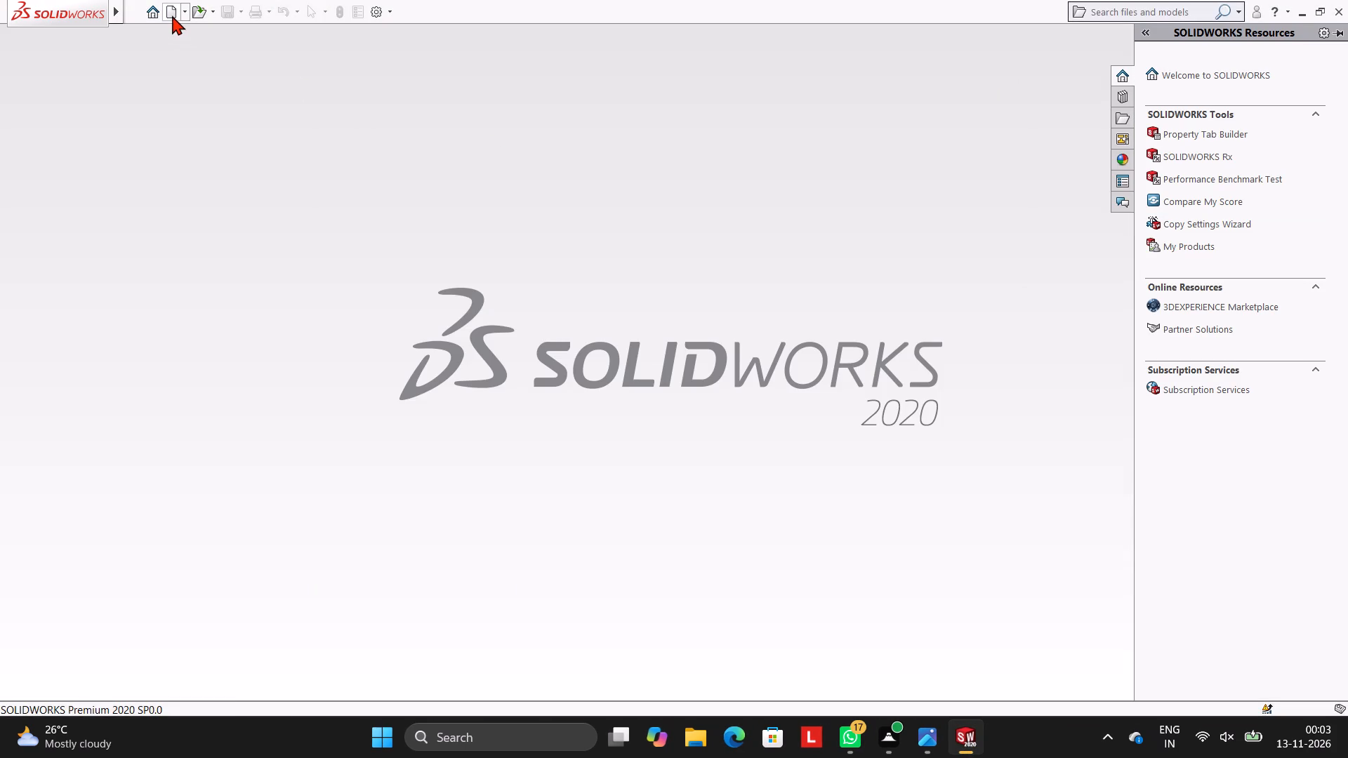
{"action": "left_click", "coordinate": [172, 15]}
{"action": "left_click", "coordinate": [570, 546]}
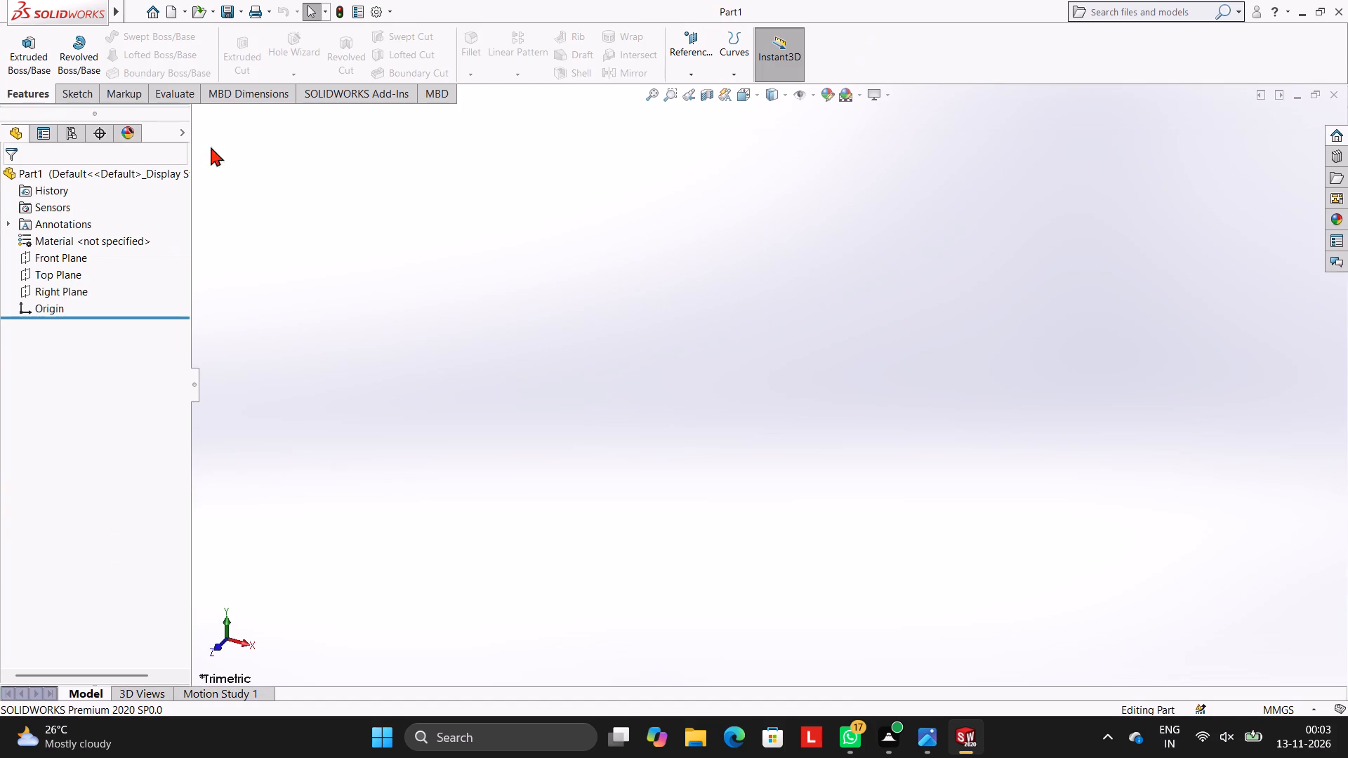
Sketch a 300 mm diameter circle centred on the origin on the Front Plane, with diameter dimensions enabled.
{"action": "left_click", "coordinate": [69, 263]}
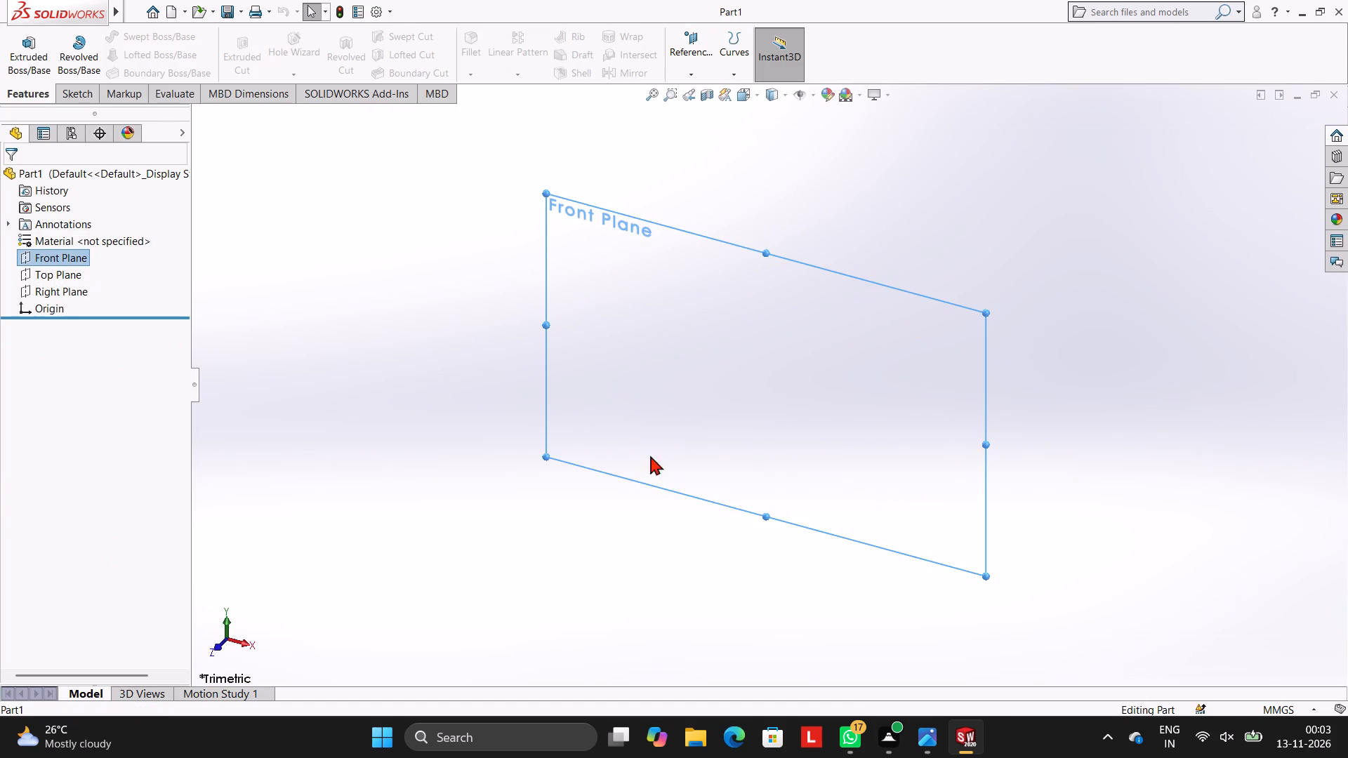
{"action": "right_click", "coordinate": [72, 263]}
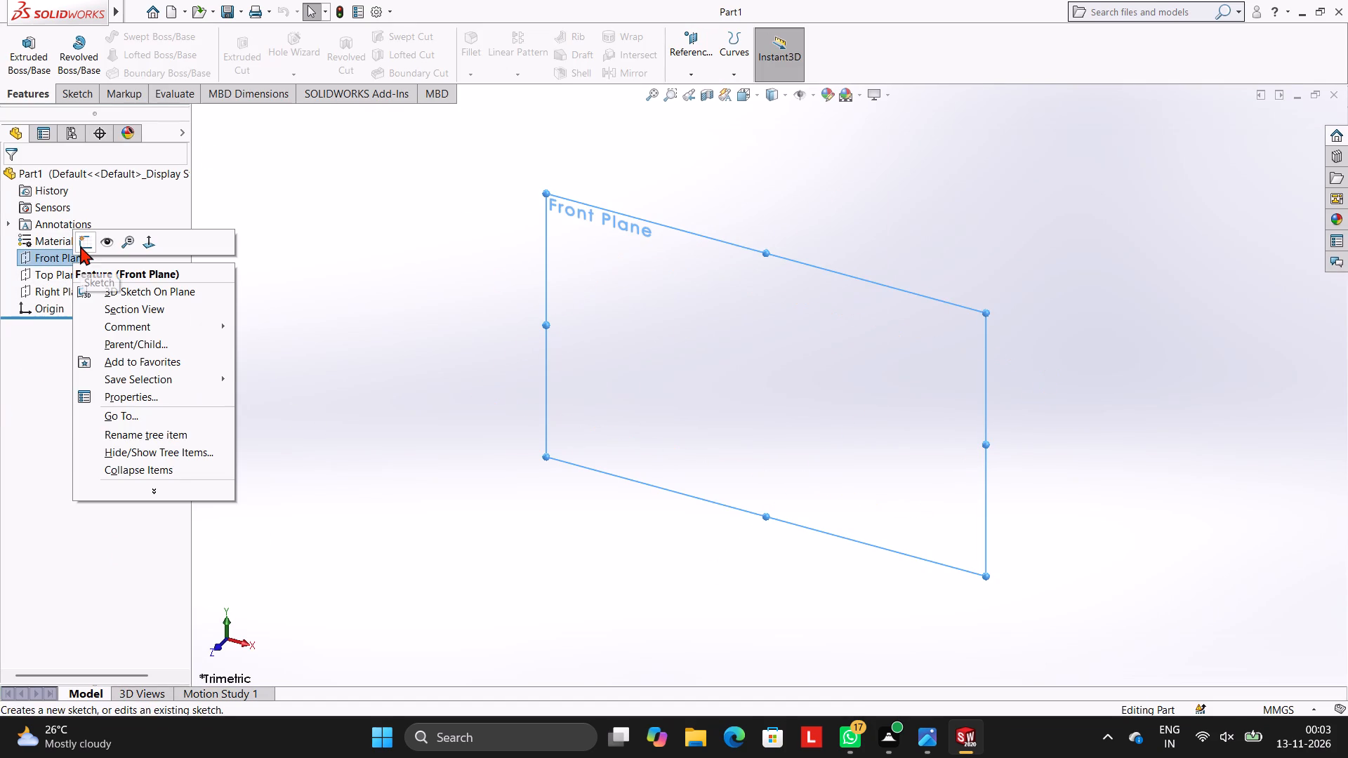
{"action": "left_click", "coordinate": [80, 246]}
{"action": "left_click", "coordinate": [668, 341]}
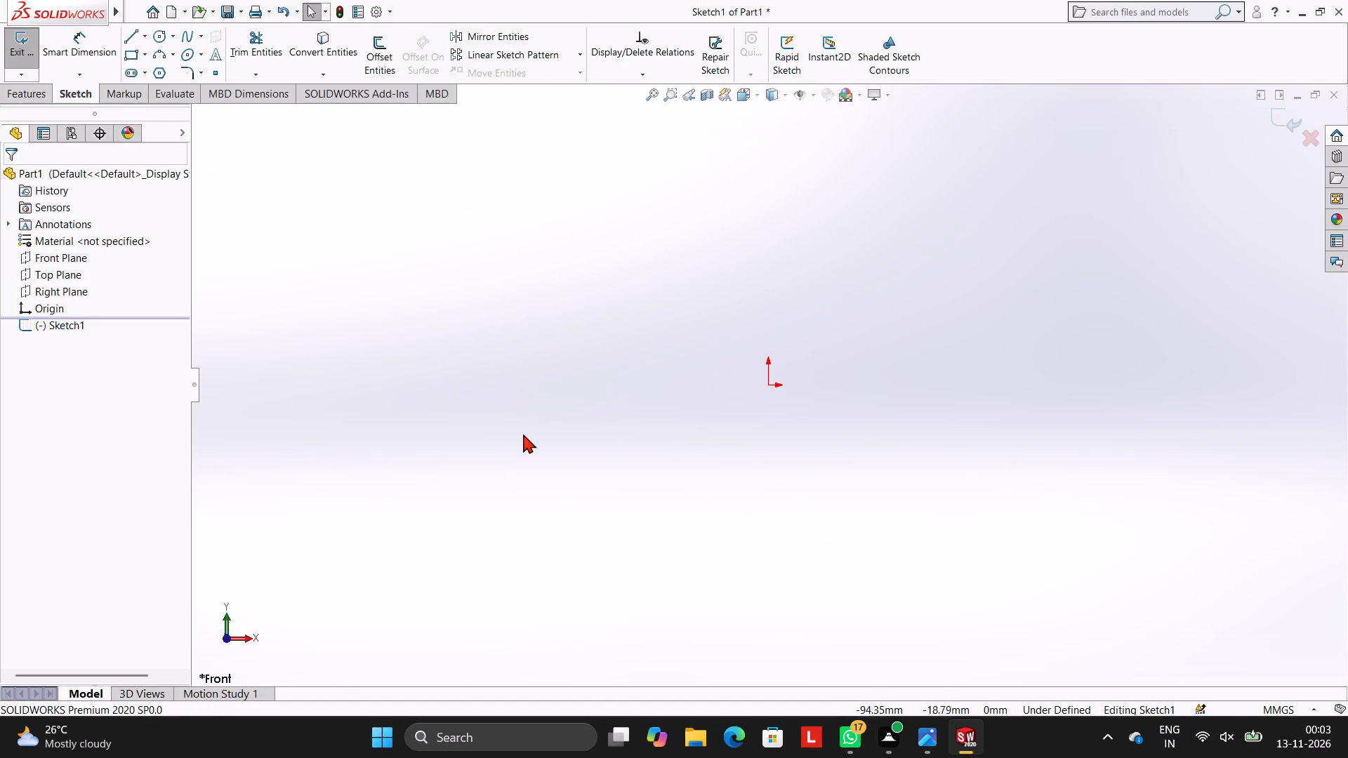
{"action": "left_click", "coordinate": [160, 32]}
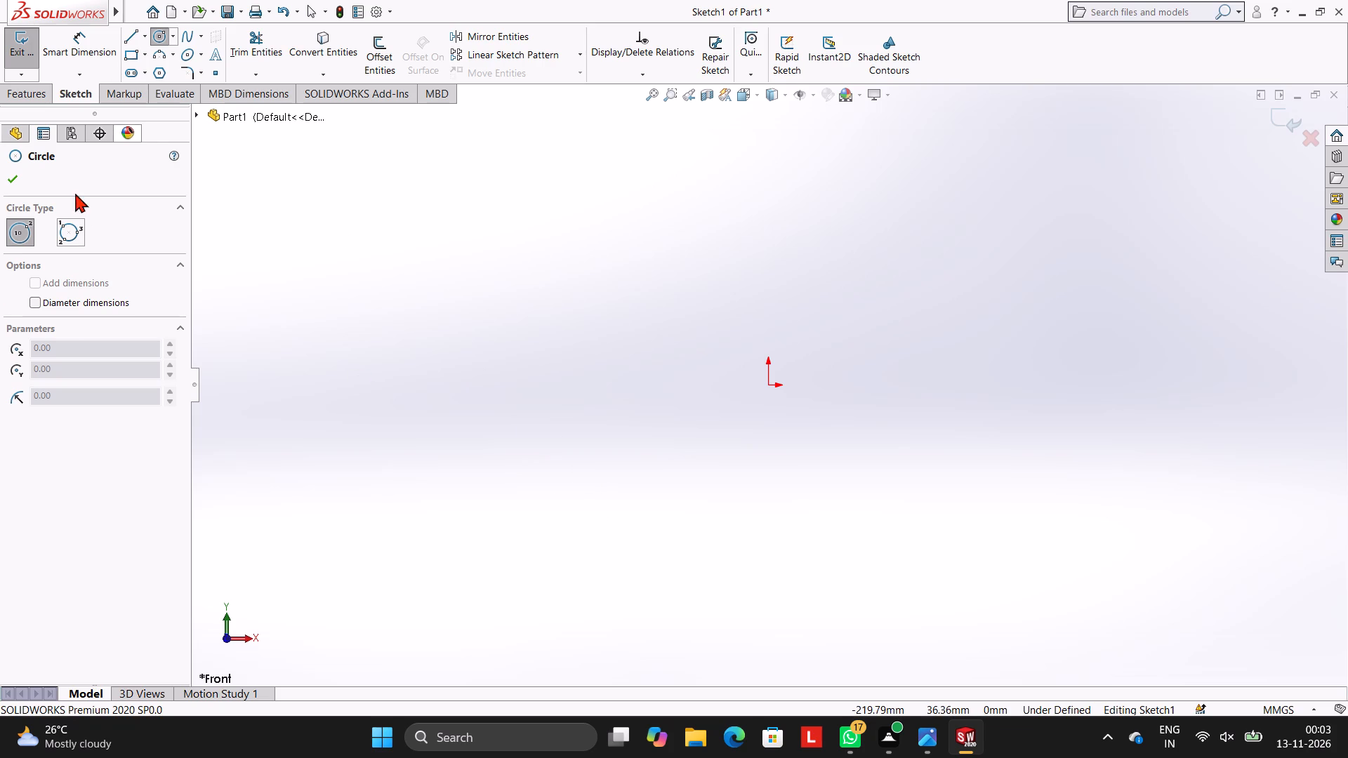
{"action": "left_click", "coordinate": [58, 302]}
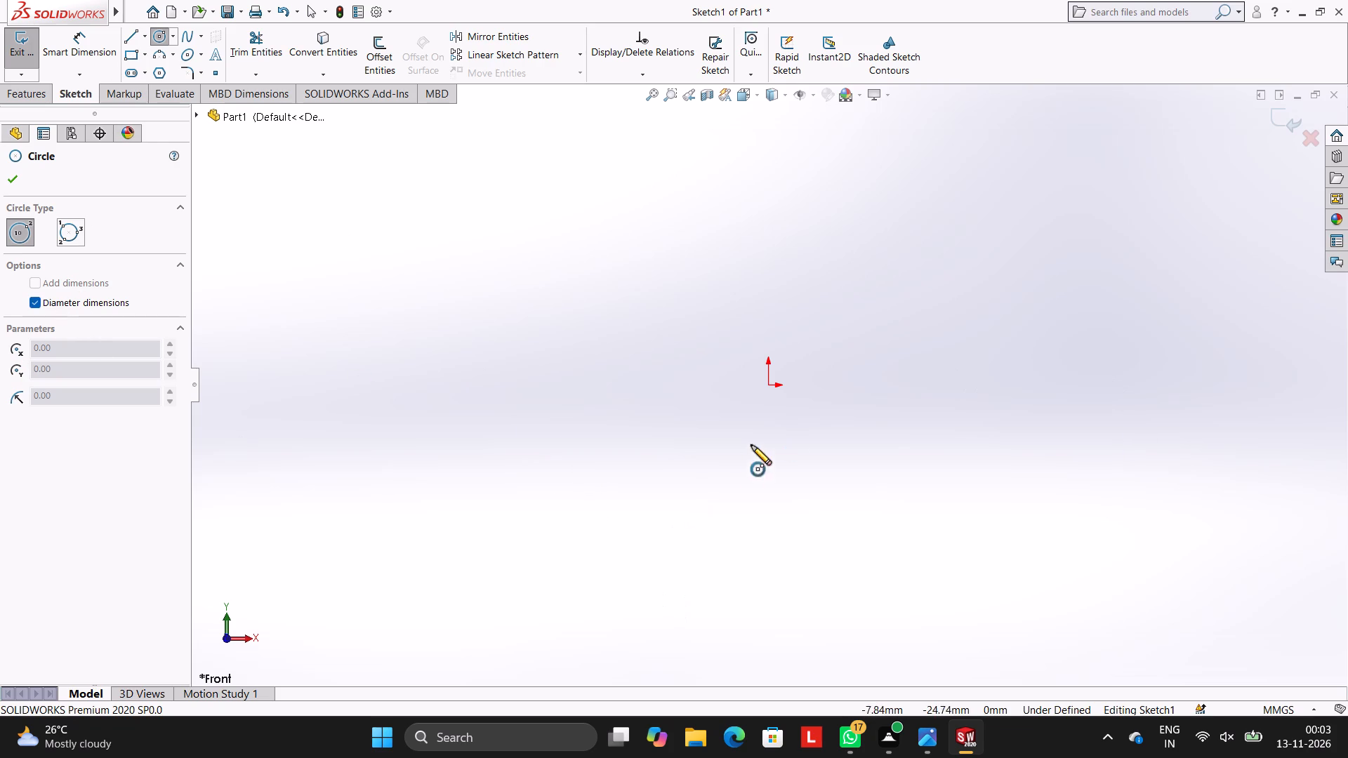
{"action": "left_click", "coordinate": [771, 386]}
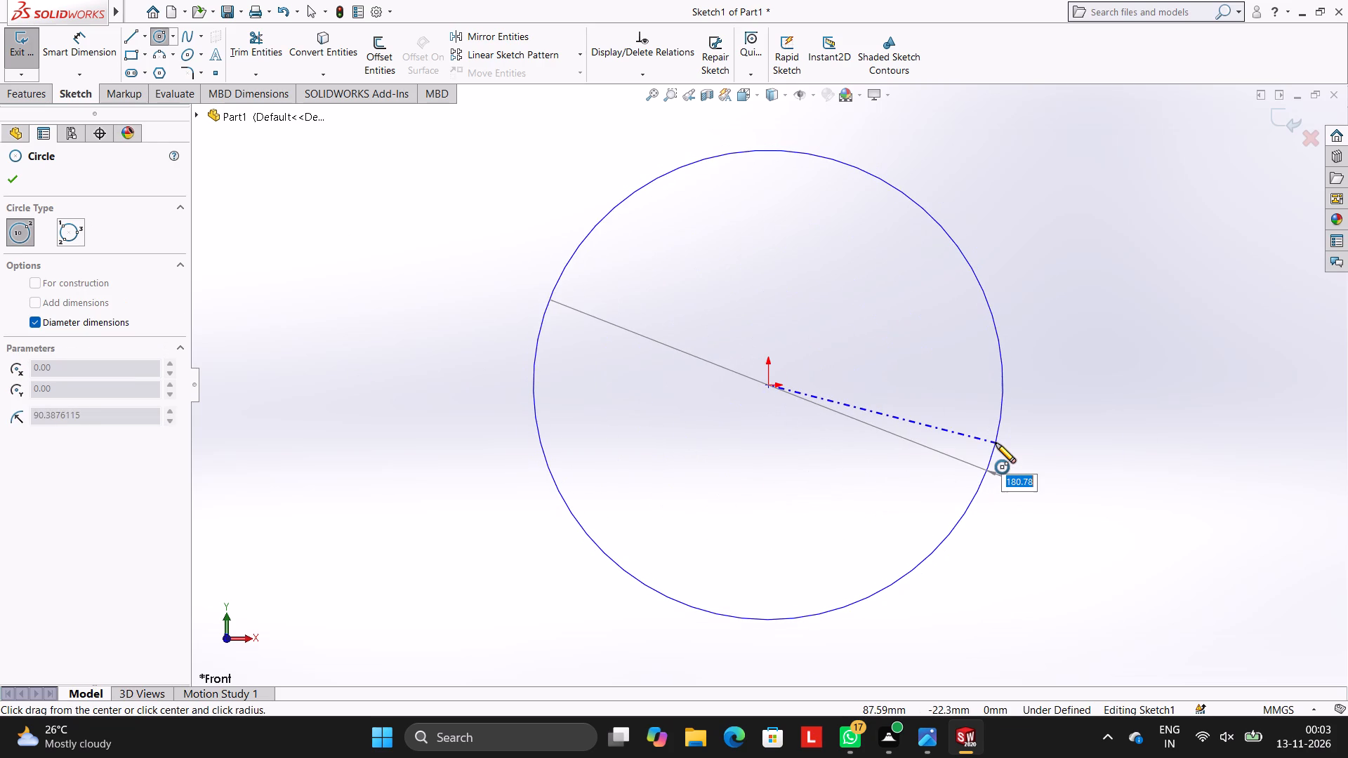
{"action": "type", "text": "300"}
{"action": "key", "text": "Return"}
{"action": "scroll", "coordinate": [972, 390], "scroll_direction": "up", "scroll_amount": 6}
{"action": "scroll", "coordinate": [872, 359], "scroll_direction": "down", "scroll_amount": 1}
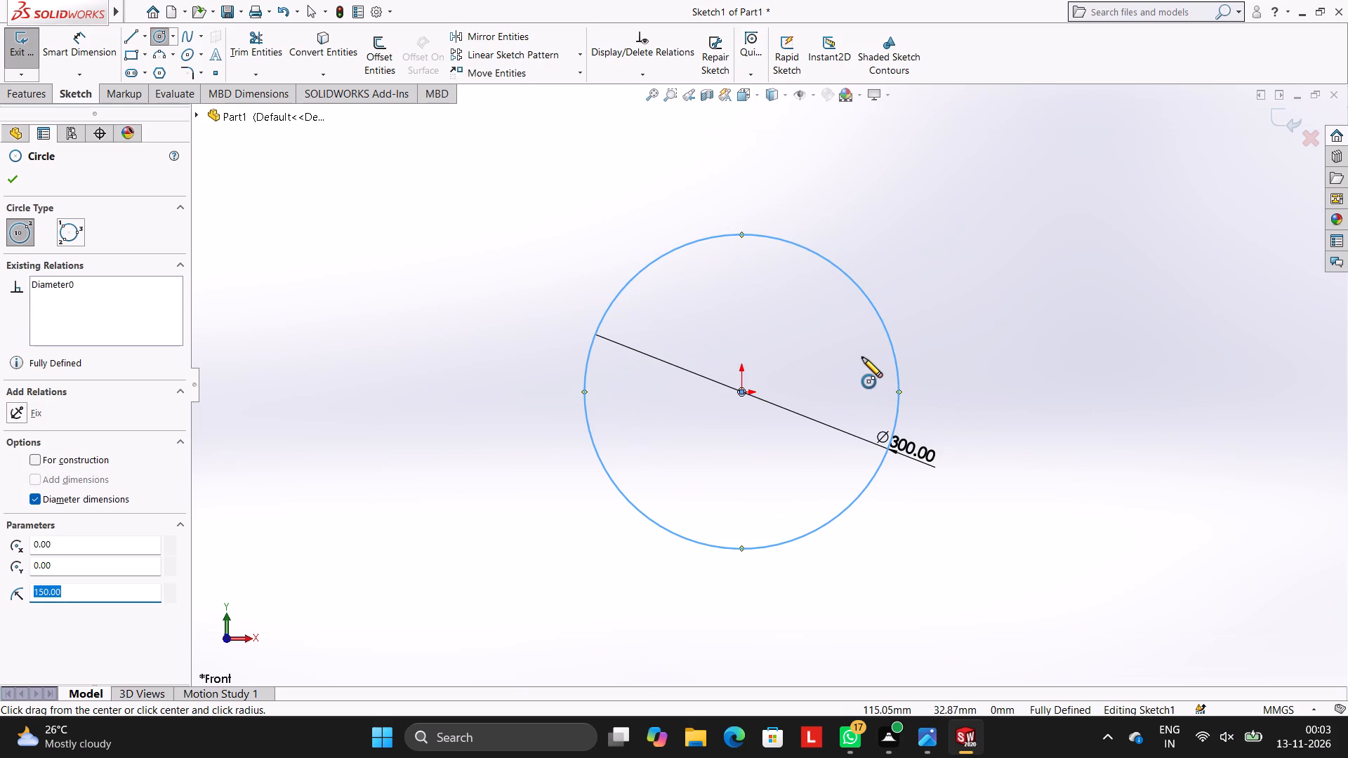
{"action": "key", "text": "Escape"}
{"action": "key", "text": "Escape"}
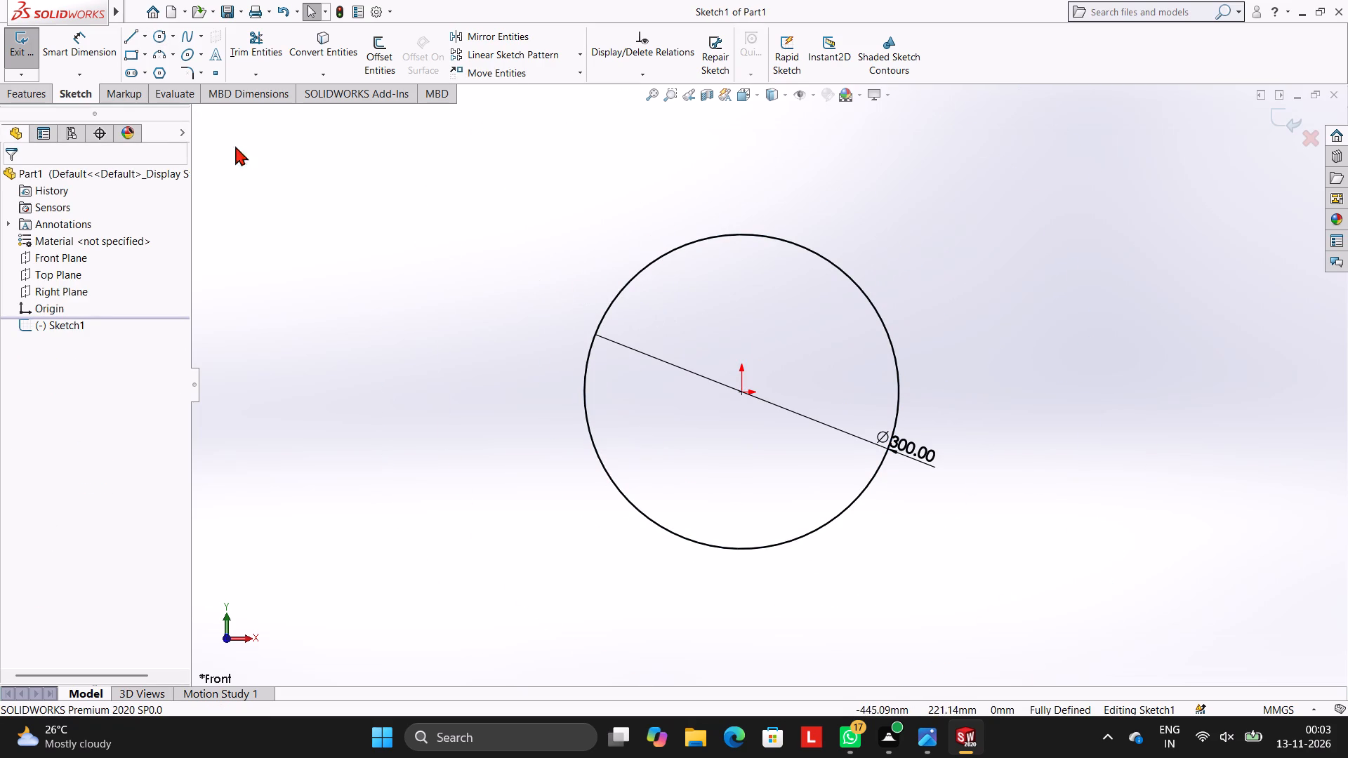
Extrude the 300 mm circle as a blind boss 30 mm deep to form the base disc.
{"action": "left_click", "coordinate": [37, 94]}
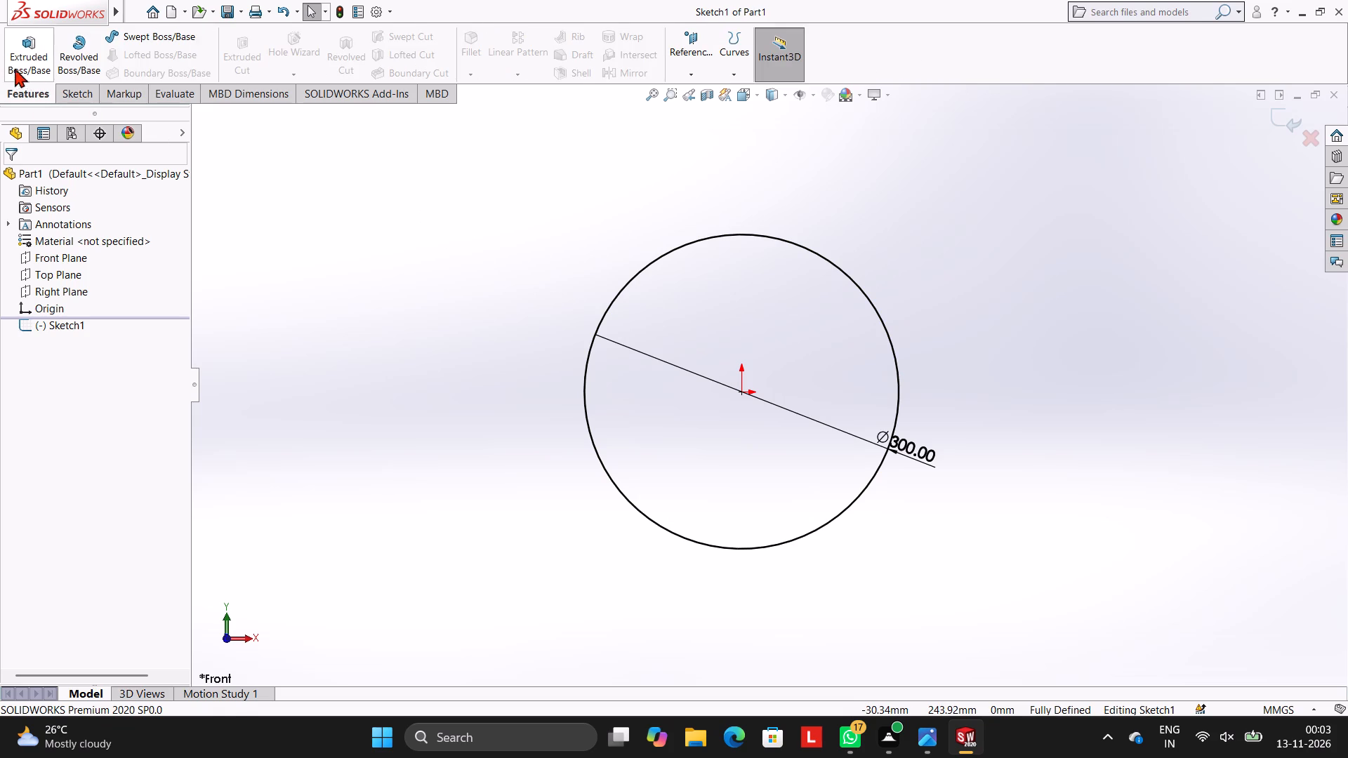
{"action": "left_click", "coordinate": [38, 44]}
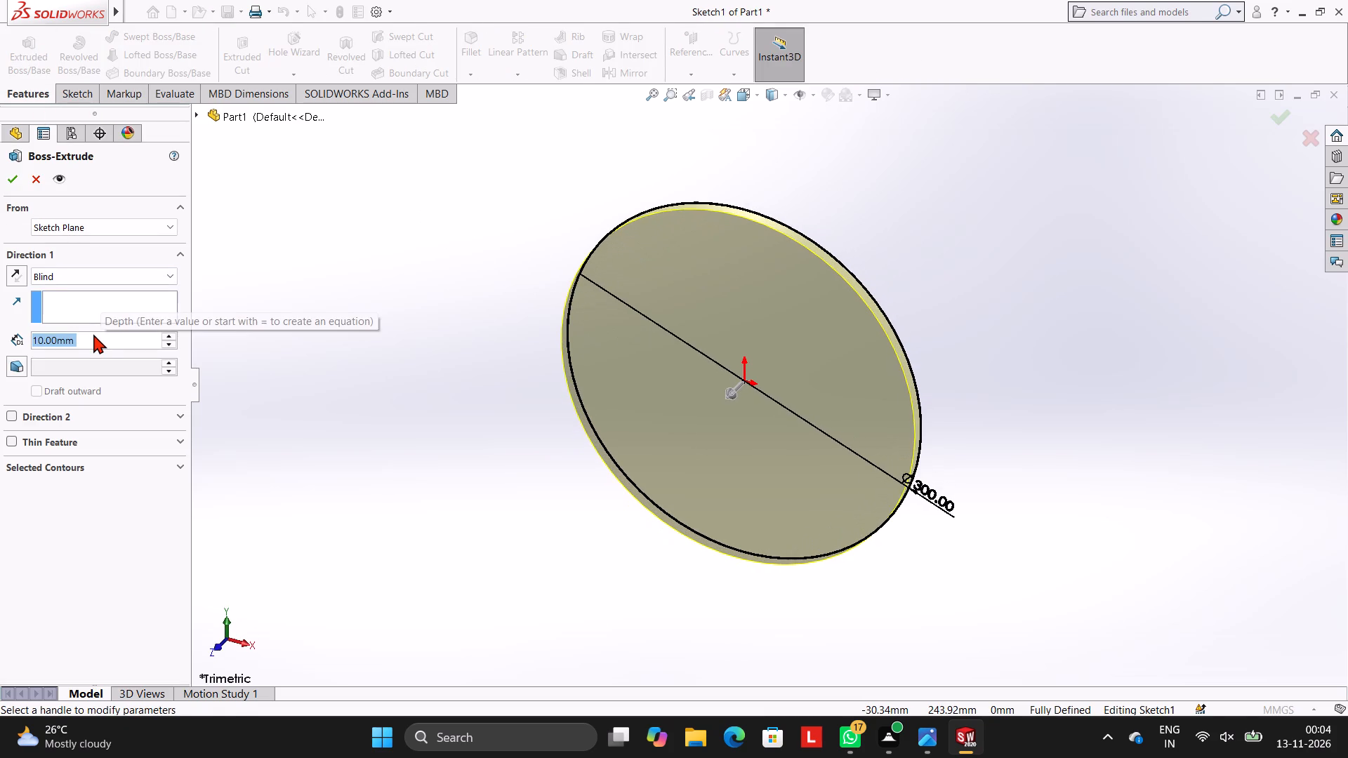
{"action": "type", "text": "30"}
{"action": "key", "text": "Return"}
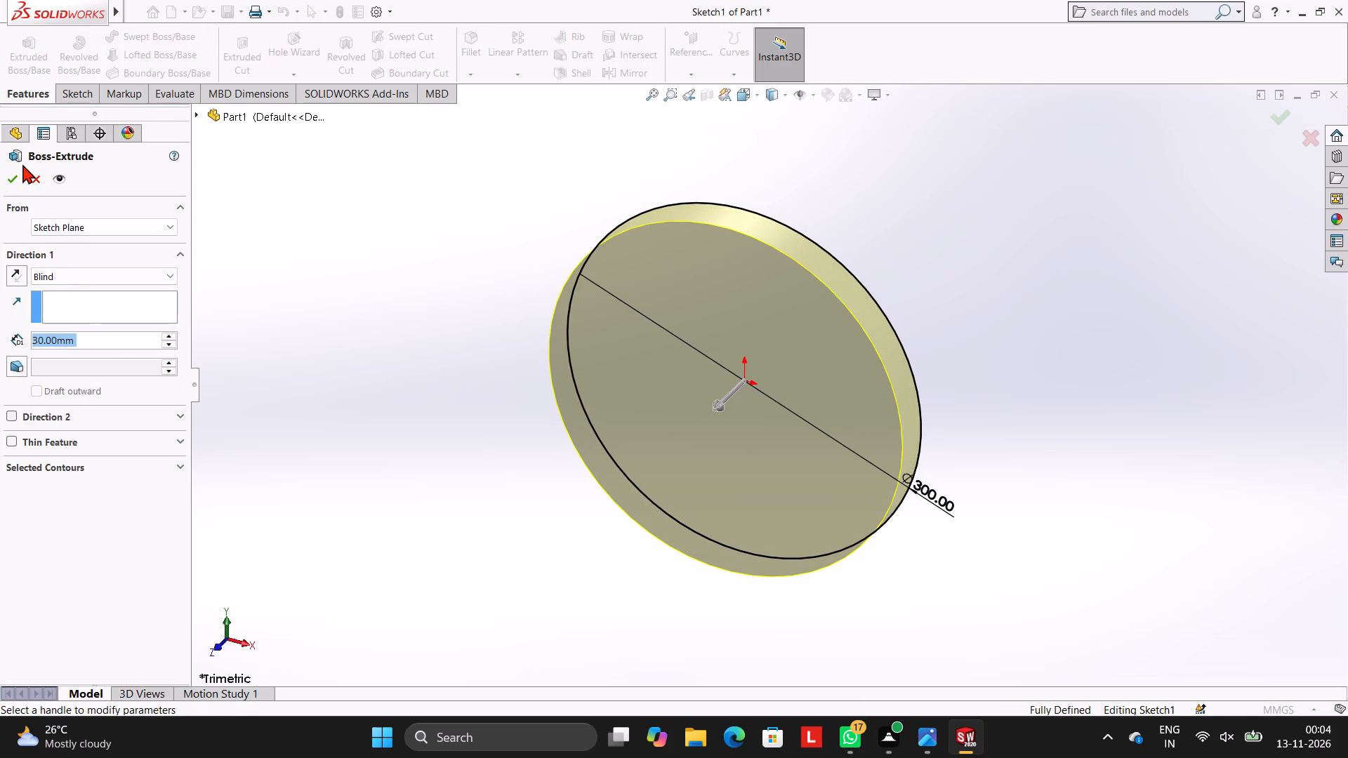
{"action": "left_click", "coordinate": [16, 173]}
{"action": "left_click", "coordinate": [420, 358]}
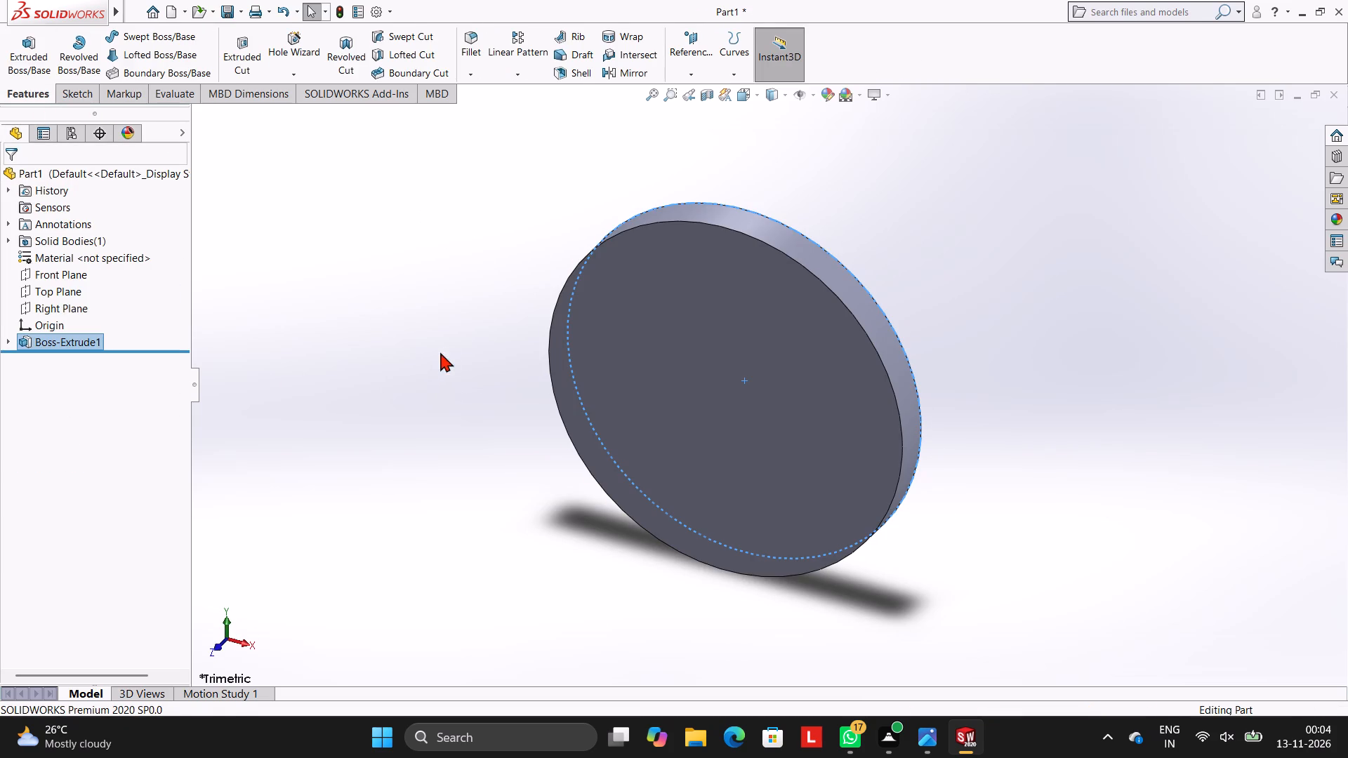
Sketch a 195 mm diameter circle centred on the origin on the disc's front face.
{"action": "middle_click_drag", "start_coordinate": [944, 283], "coordinate": [1003, 264]}
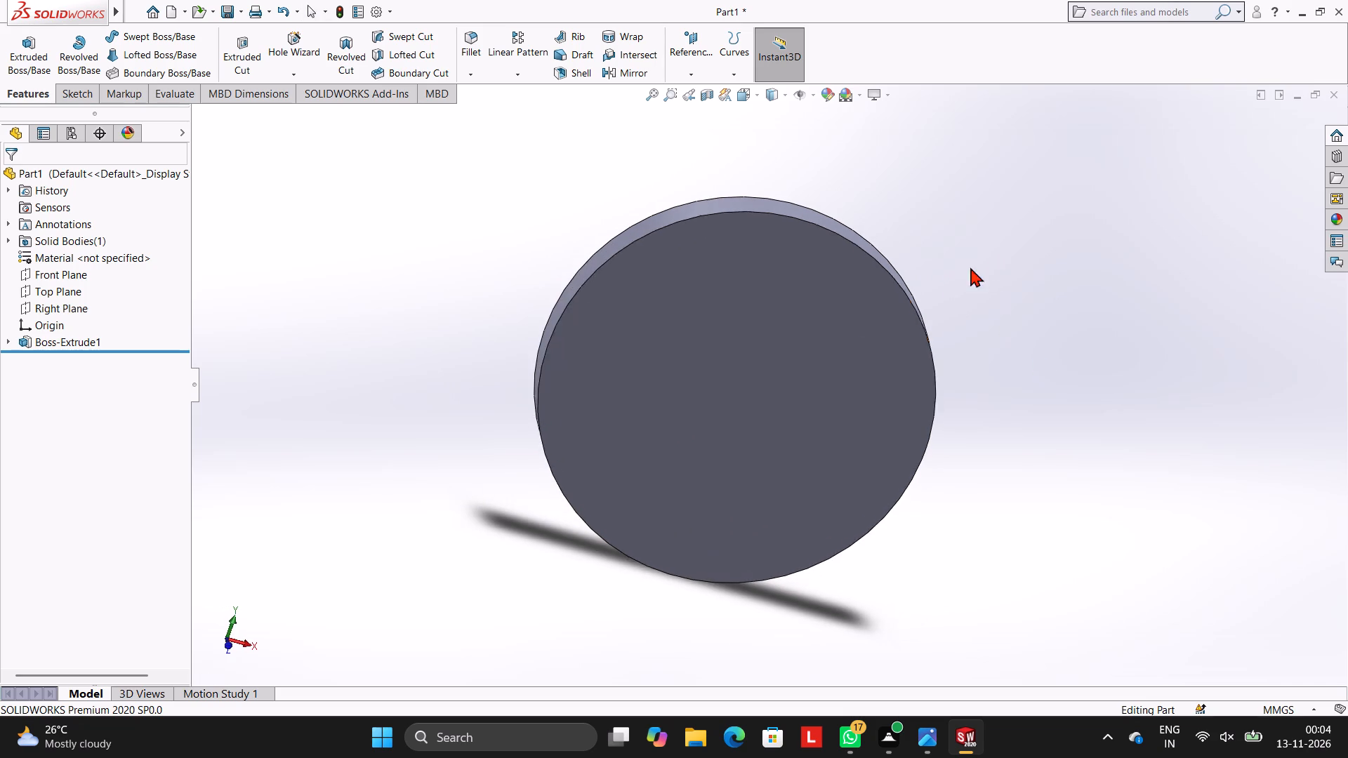
{"action": "left_click", "coordinate": [771, 321]}
{"action": "left_click", "coordinate": [836, 277]}
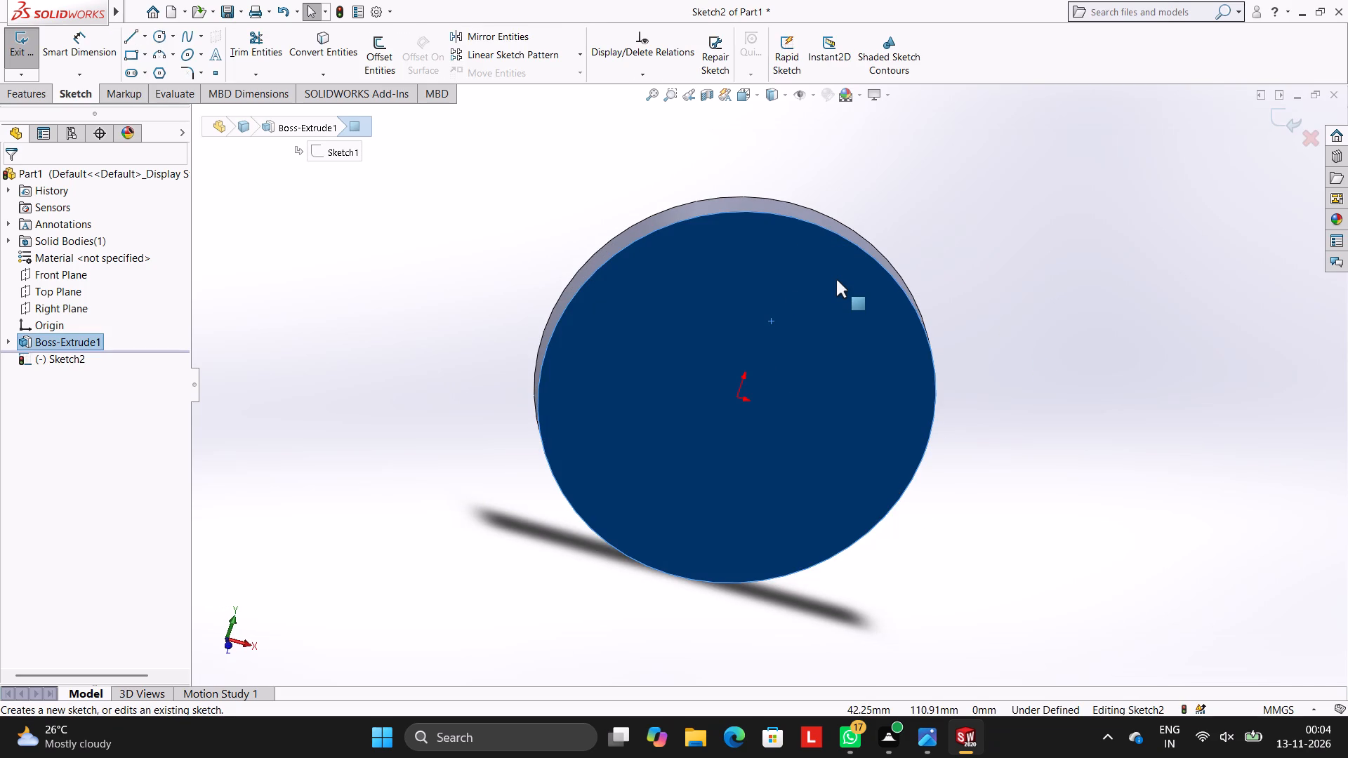
{"action": "key", "text": "ctrl+8"}
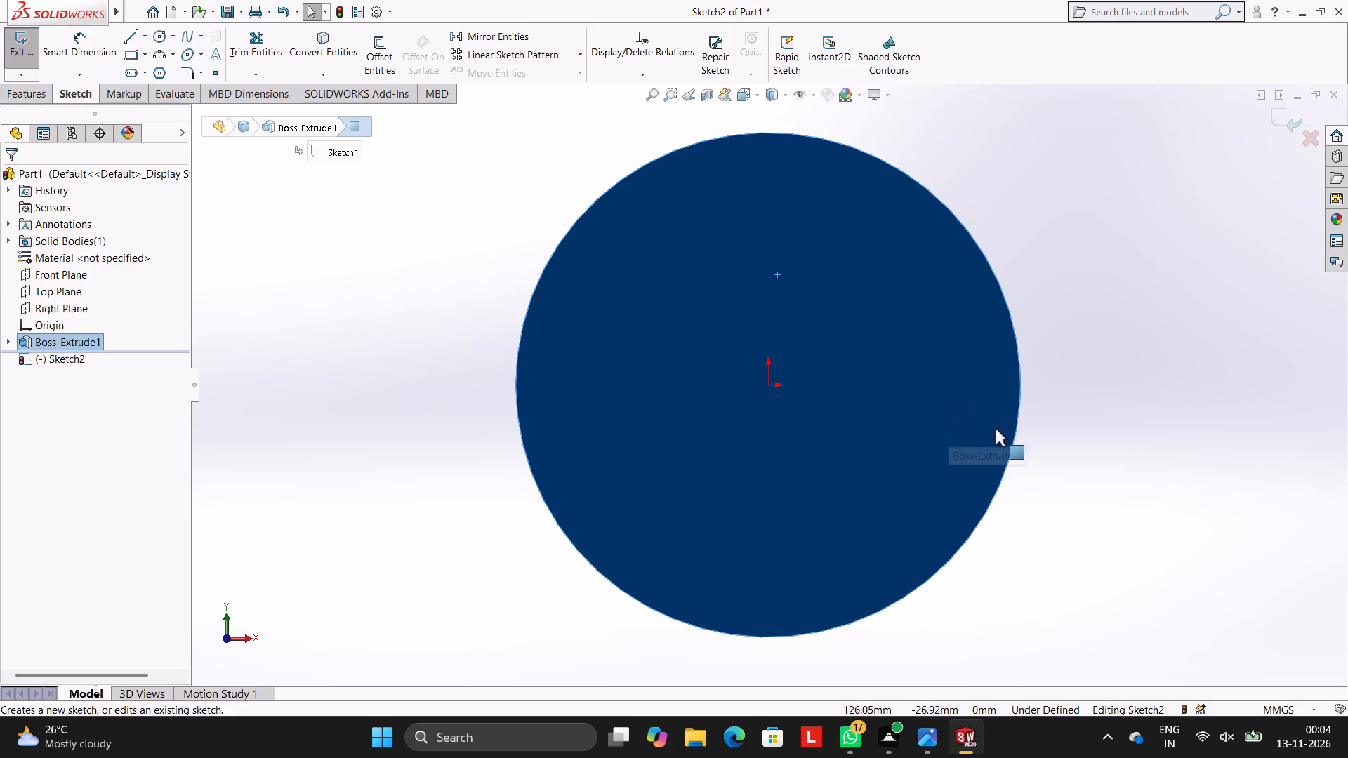
{"action": "left_click", "coordinate": [171, 32]}
{"action": "left_click", "coordinate": [168, 47]}
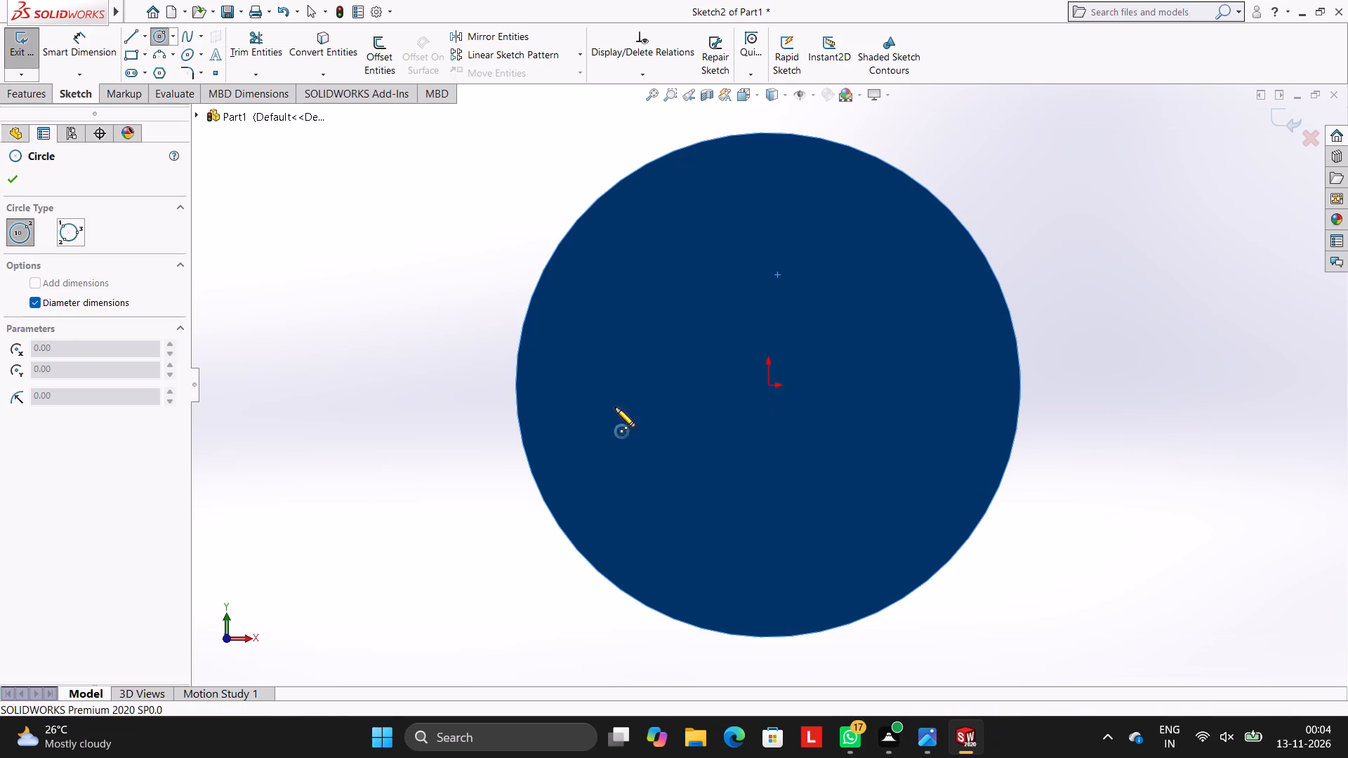
{"action": "left_click", "coordinate": [768, 386]}
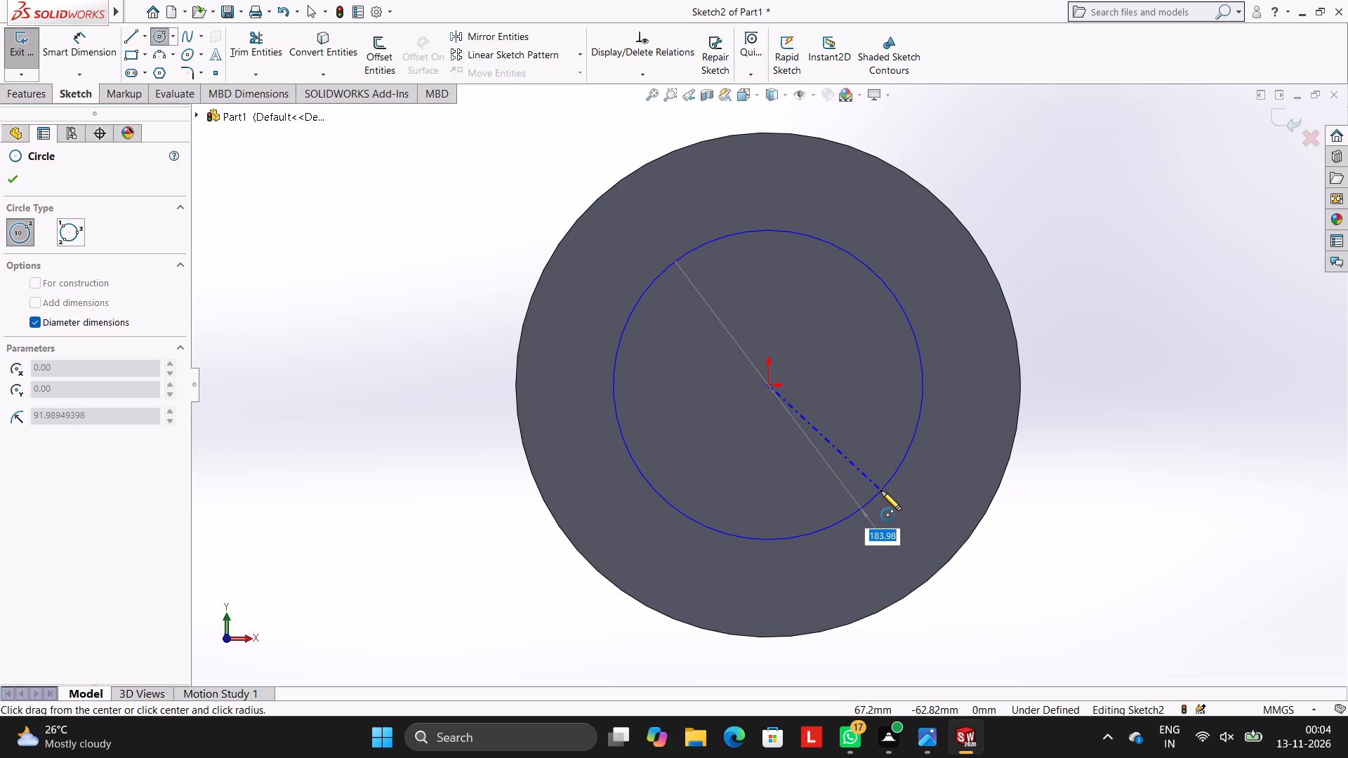
{"action": "type", "text": "195"}
{"action": "key", "text": "Return"}
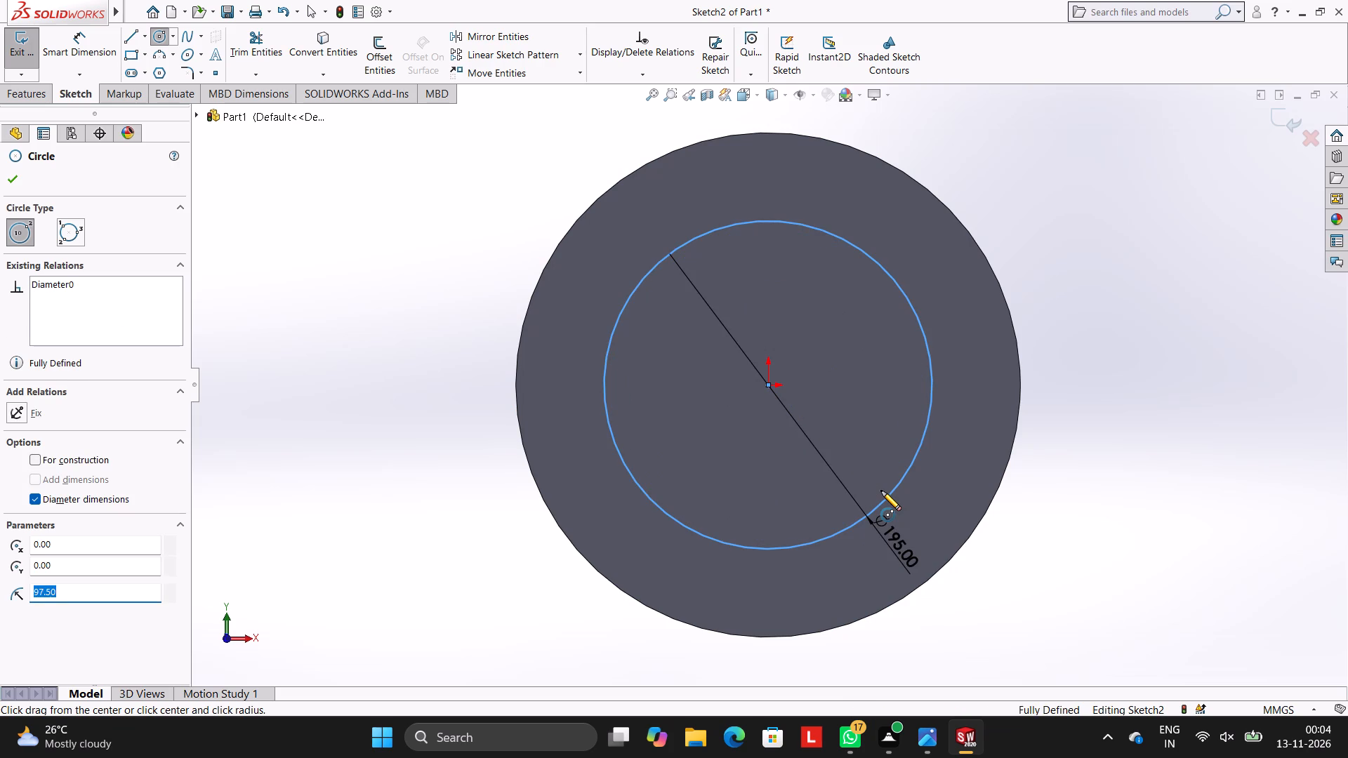
{"action": "key", "text": "Escape"}
{"action": "key", "text": "Escape"}
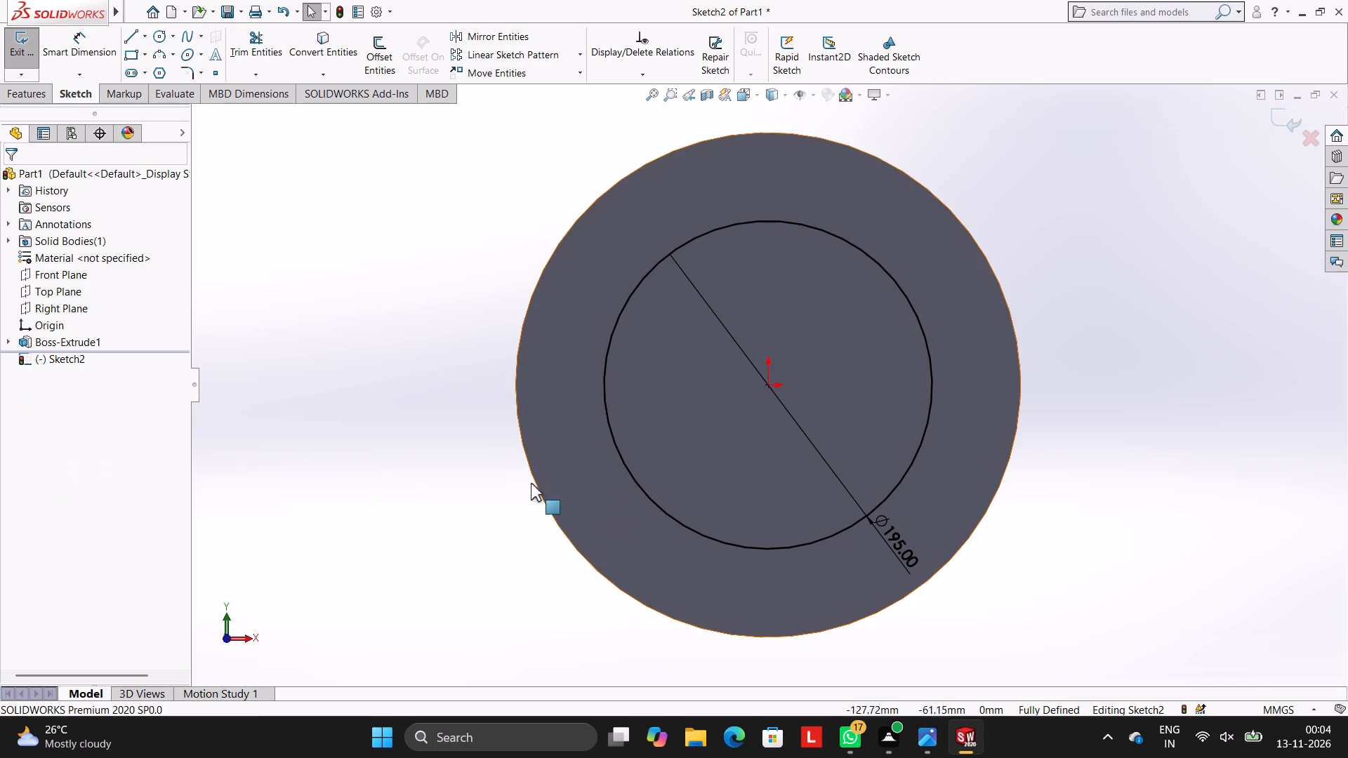
Extrude the 195 mm circle 8 mm as a raised boss merged with the disc.
{"action": "left_click", "coordinate": [25, 91]}
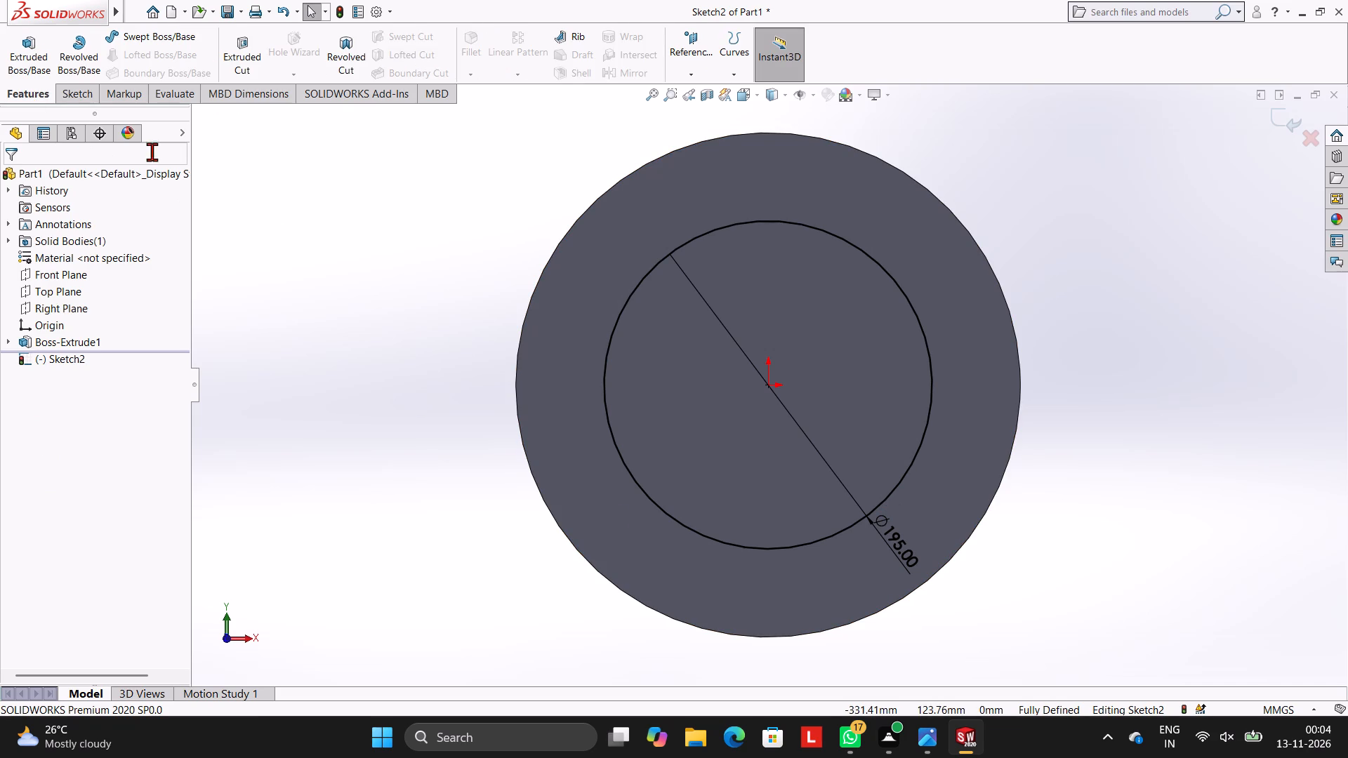
{"action": "left_click", "coordinate": [34, 48]}
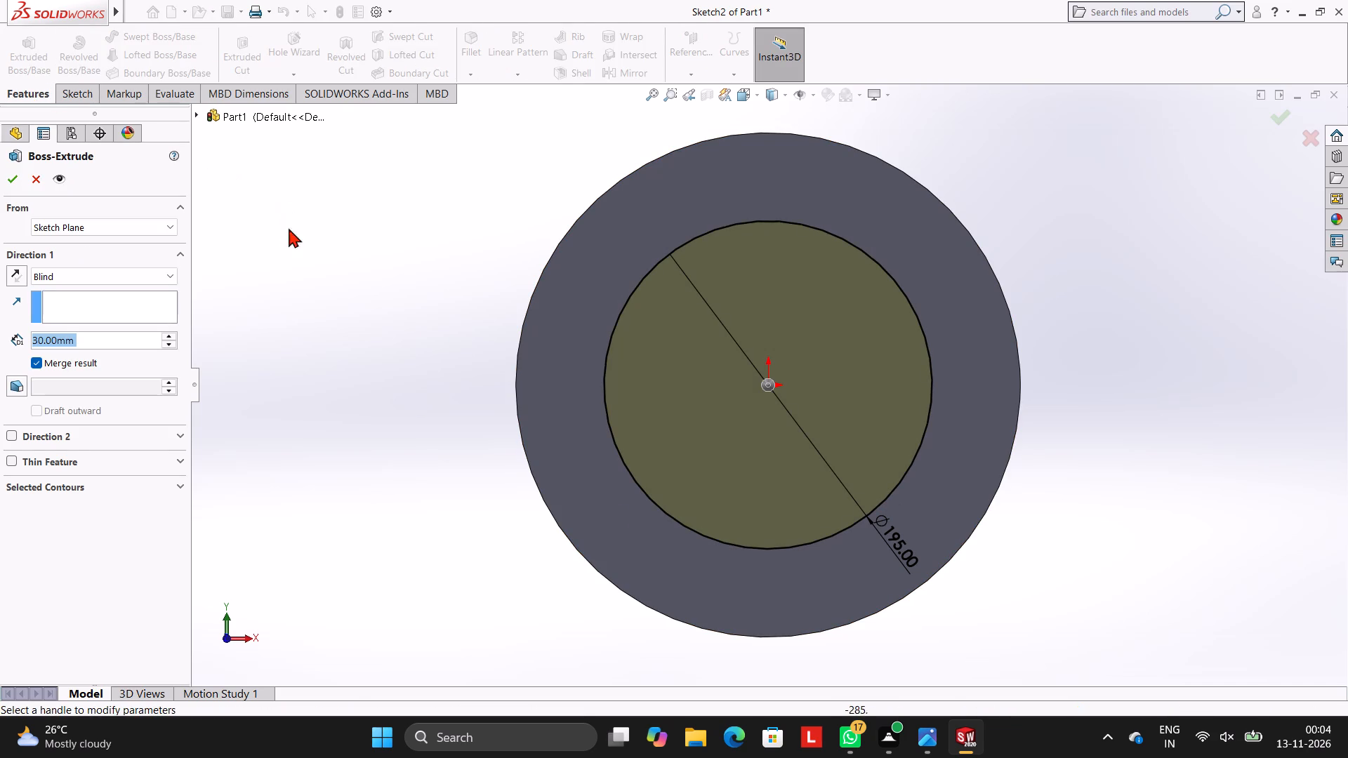
{"action": "key", "text": "8"}
{"action": "key", "text": "Return"}
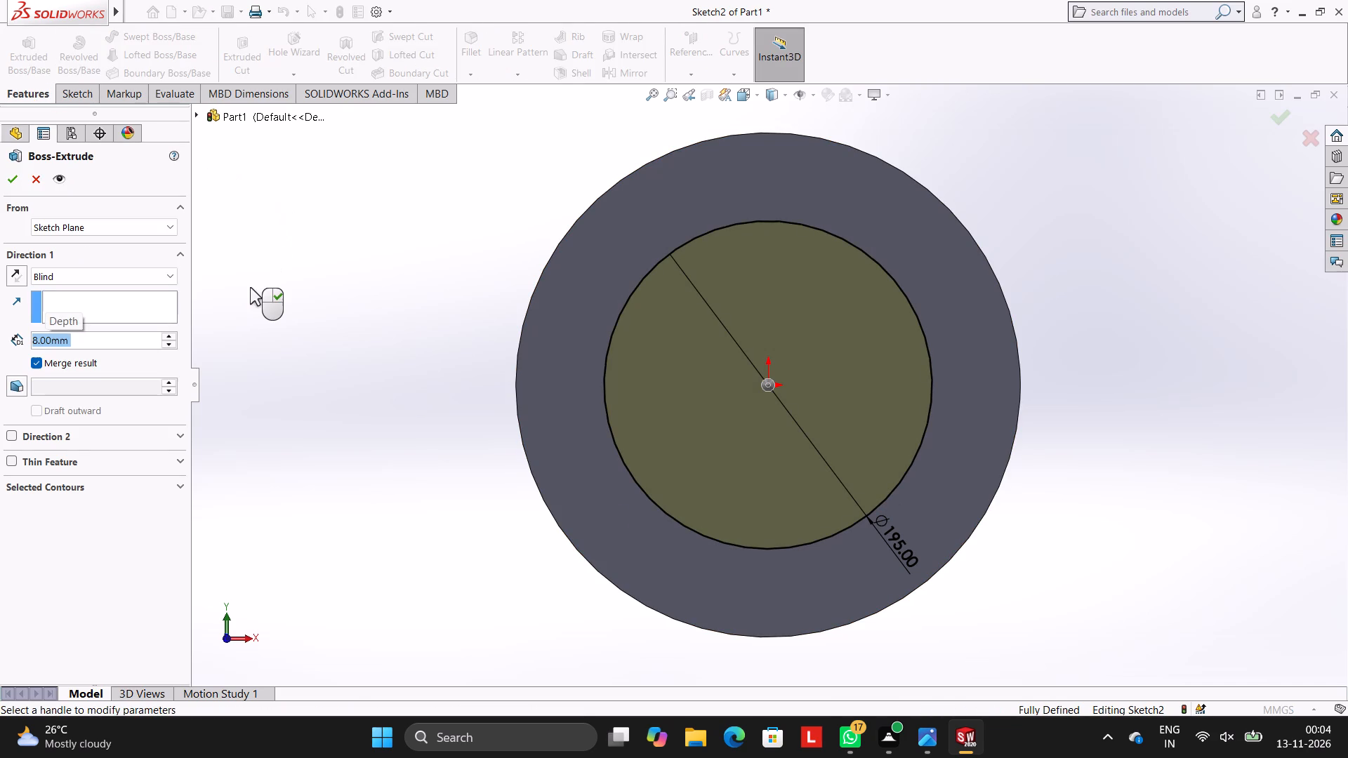
{"action": "left_click", "coordinate": [8, 175]}
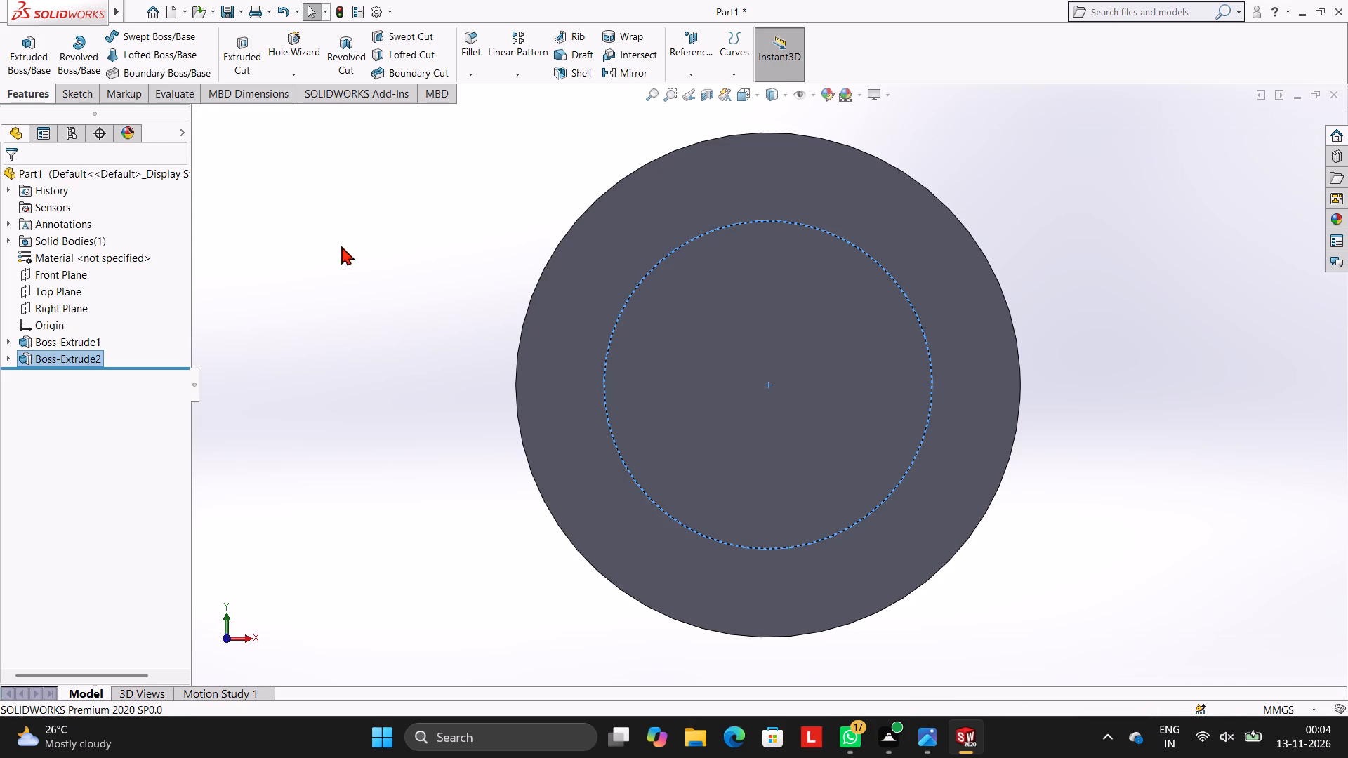
{"action": "left_click", "coordinate": [413, 238]}
{"action": "left_click_drag", "start_coordinate": [410, 244], "coordinate": [458, 270]}
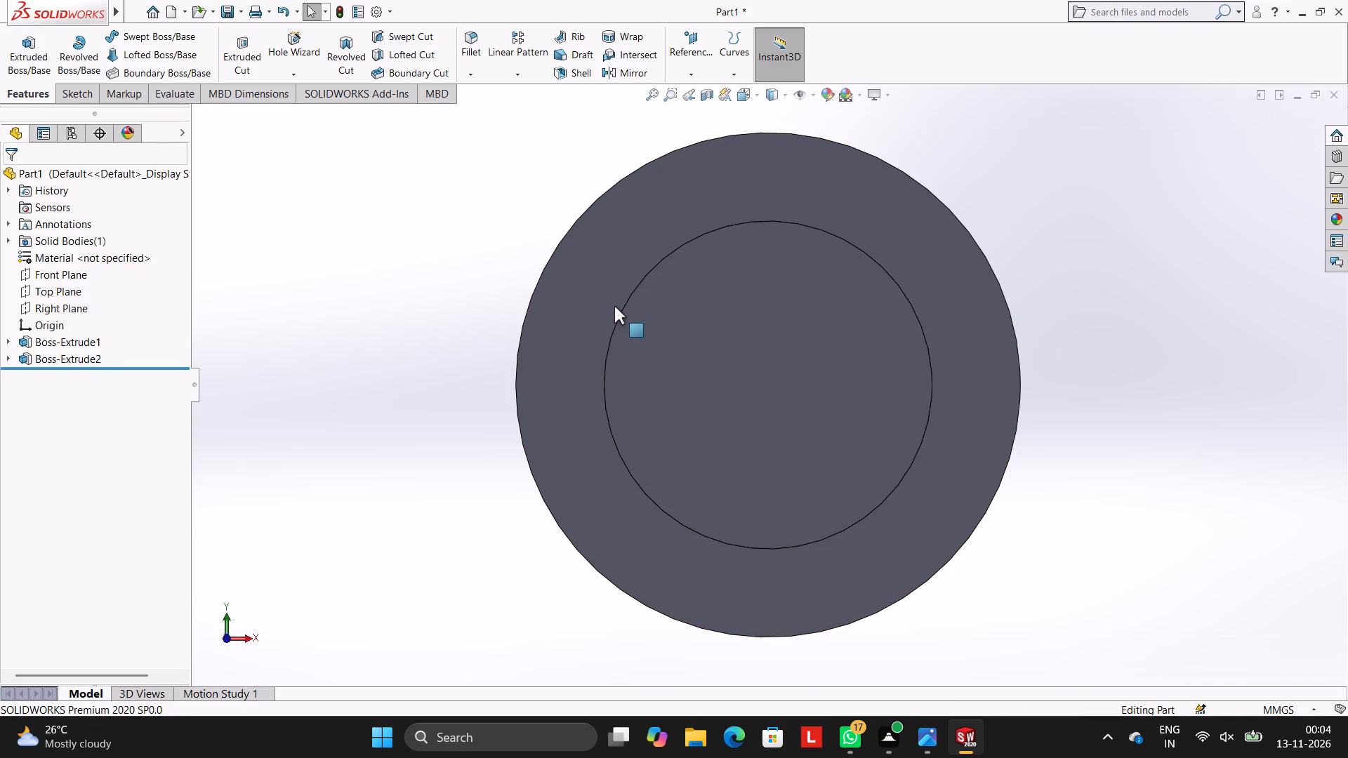
Sketch an 80.3 mm diameter circle centred on the origin on the front face of the raised boss.
{"action": "middle_click_drag", "start_coordinate": [616, 306], "coordinate": [702, 354]}
{"action": "middle_click_drag", "start_coordinate": [621, 338], "coordinate": [661, 340]}
{"action": "scroll", "coordinate": [661, 340], "scroll_direction": "down", "scroll_amount": 1}
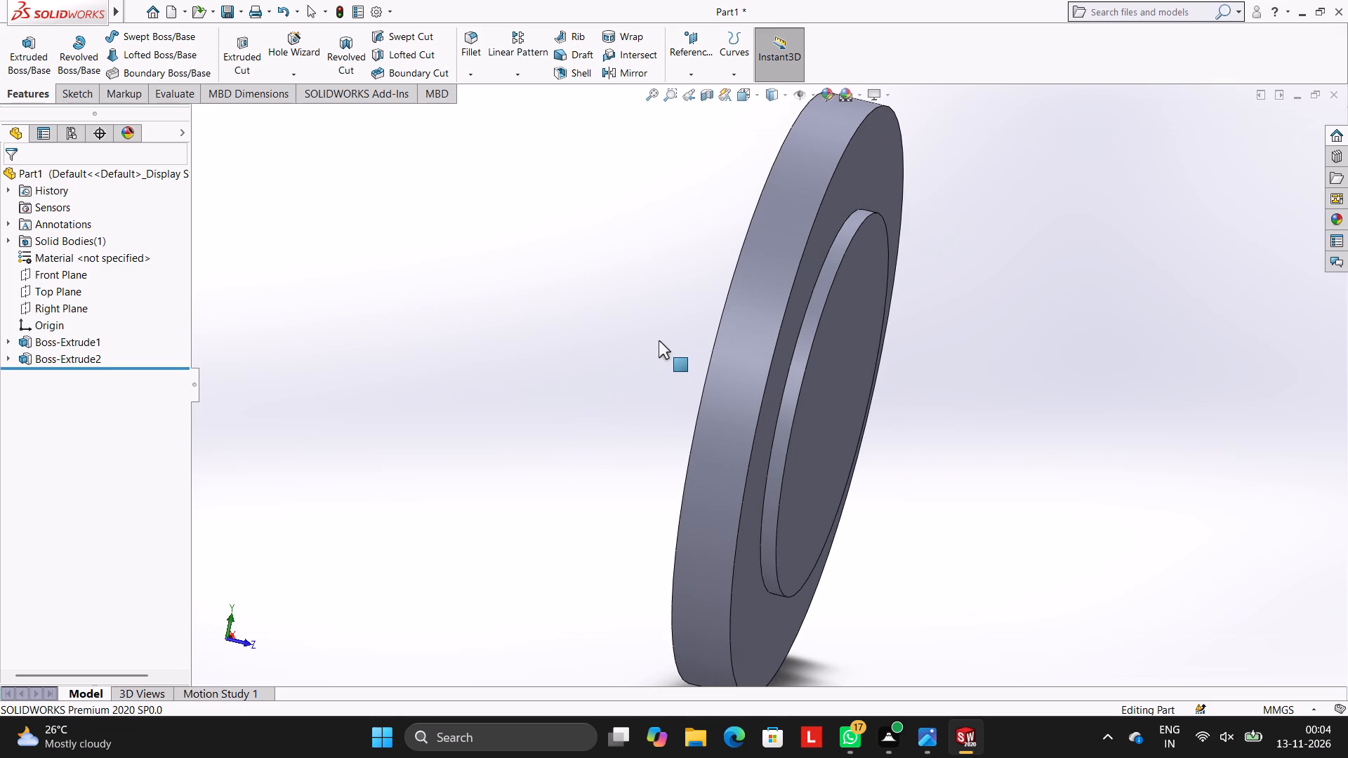
{"action": "middle_click_drag", "start_coordinate": [698, 338], "coordinate": [659, 334]}
{"action": "left_click", "coordinate": [784, 359]}
{"action": "left_click", "coordinate": [845, 318]}
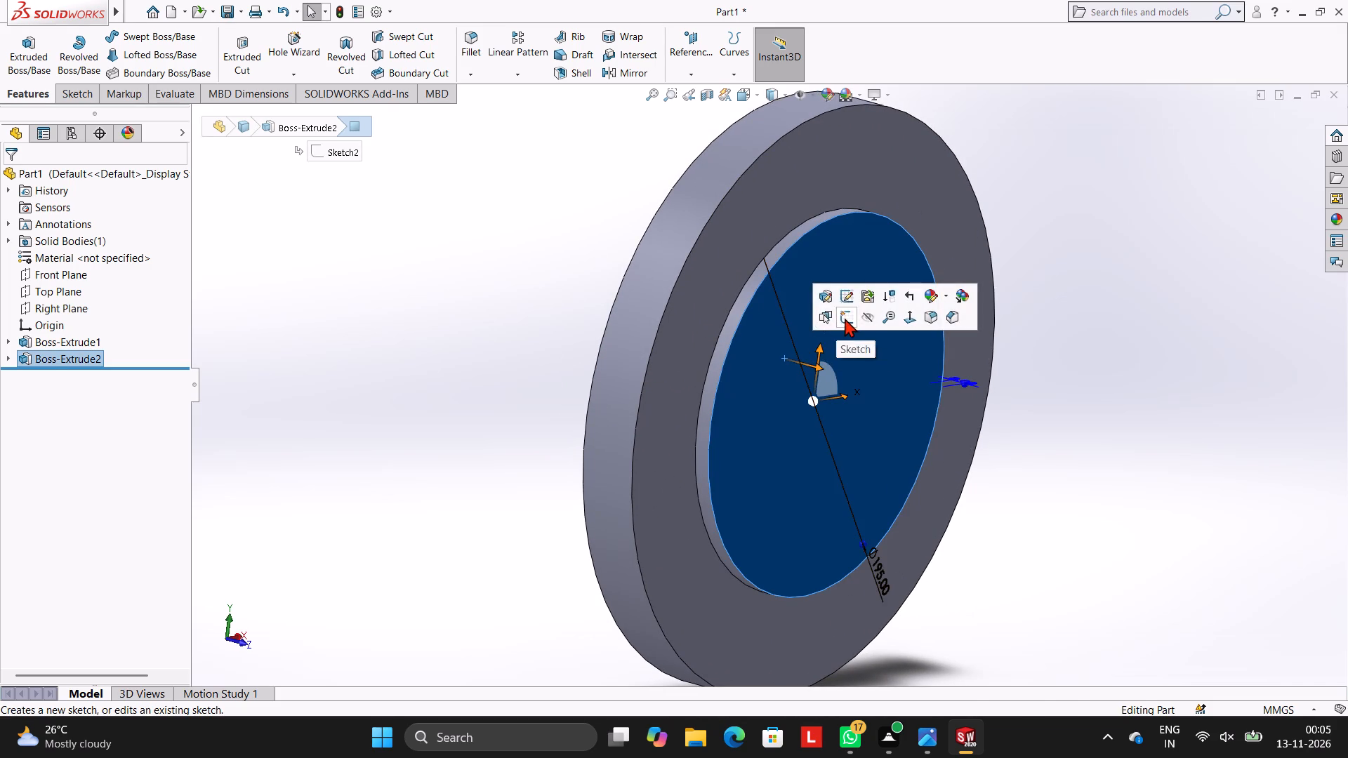
{"action": "key", "text": "ctrl+8"}
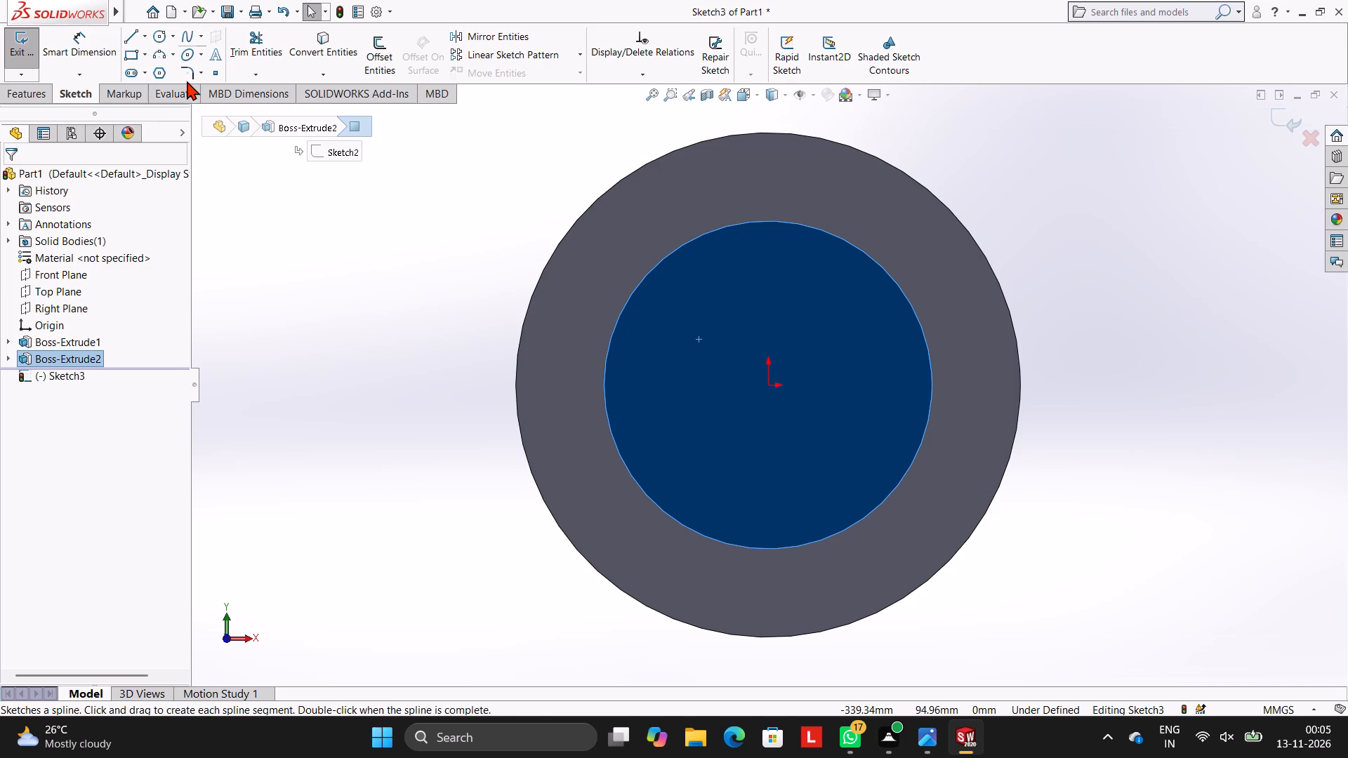
{"action": "left_click", "coordinate": [155, 35]}
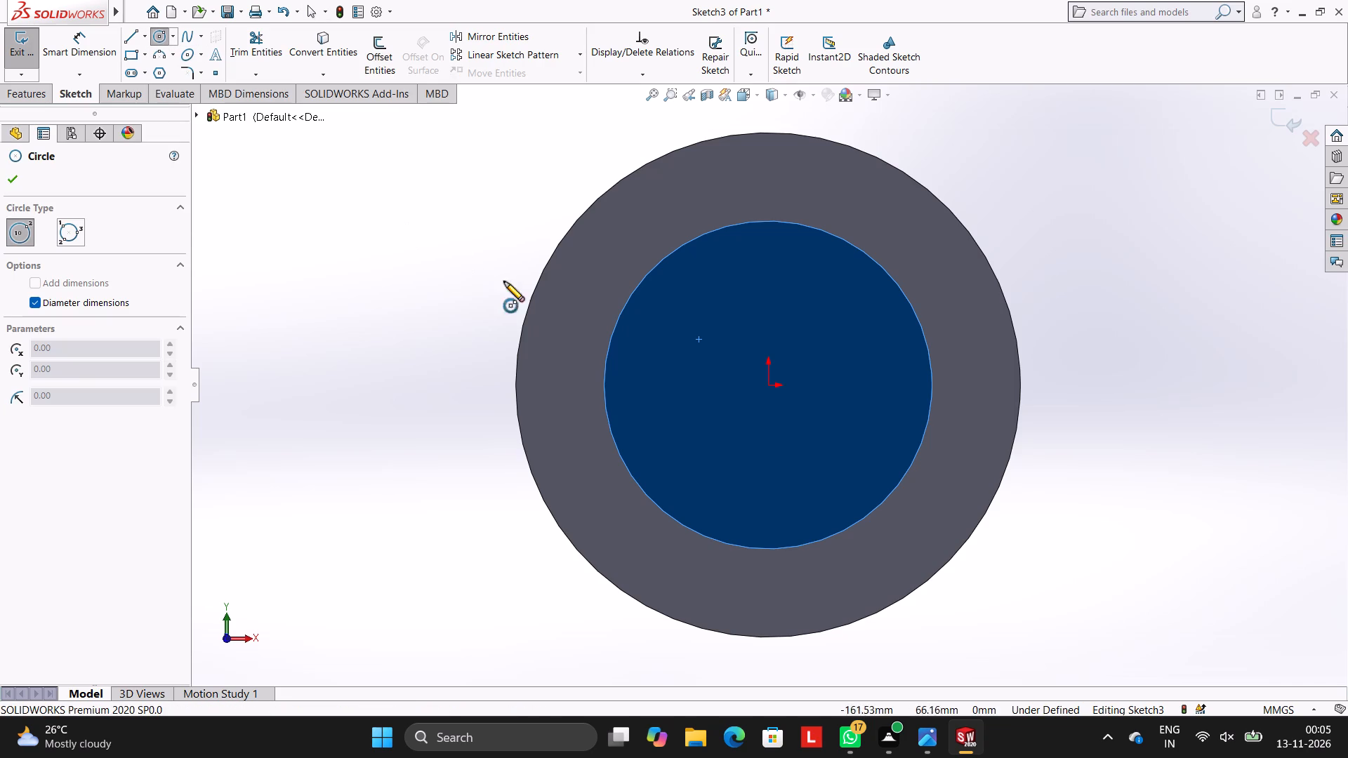
{"action": "left_click", "coordinate": [768, 384]}
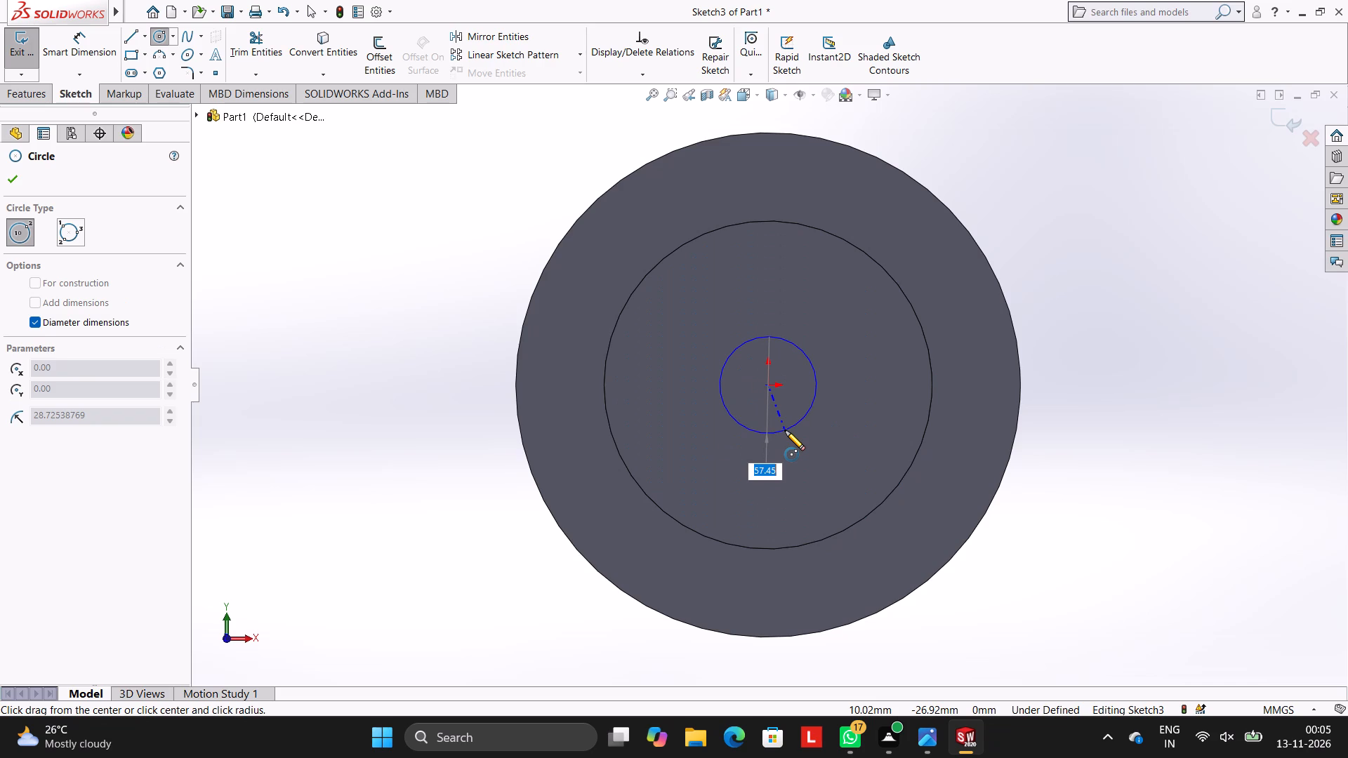
{"action": "type", "text": "80.3"}
{"action": "key", "text": "Return"}
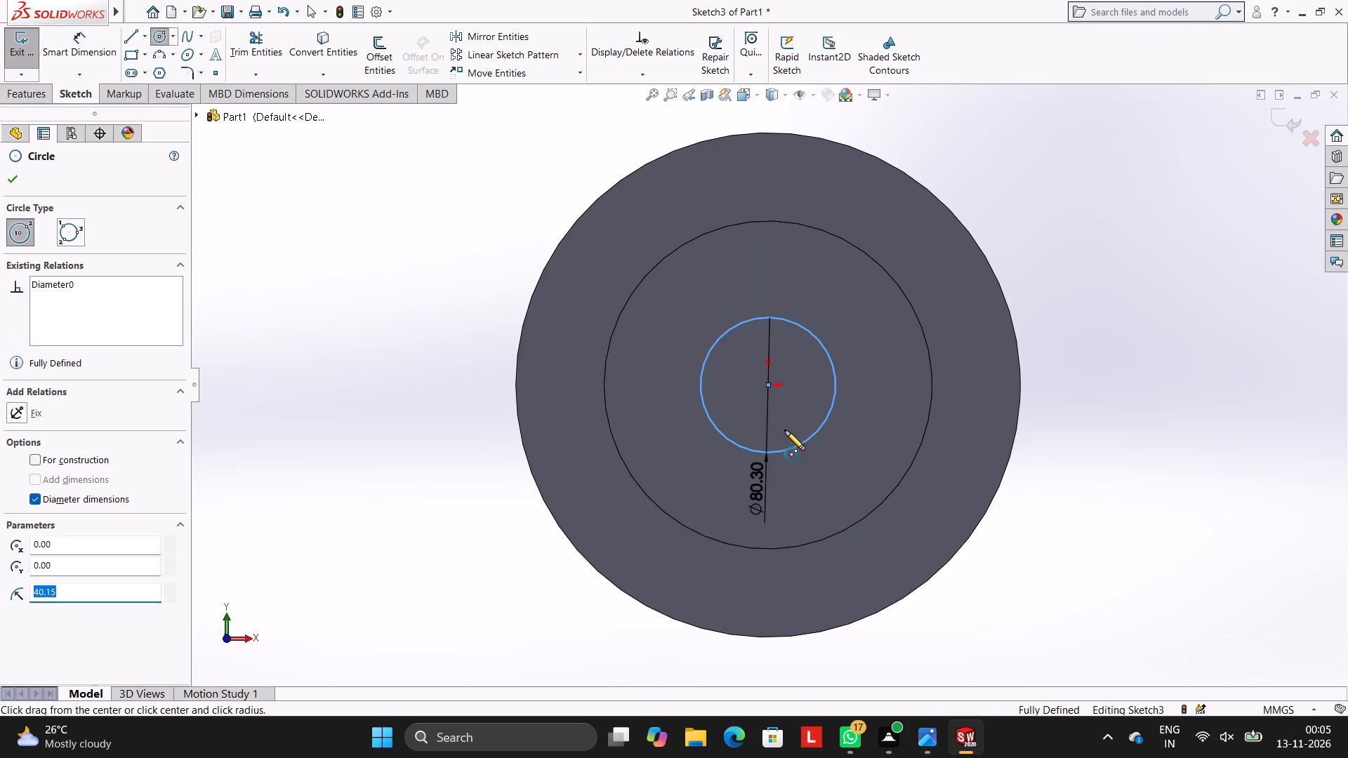
Extrude the 80.3 mm circle as a blind boss 2 mm deep, merged with the raised boss.
{"action": "key", "text": "Escape"}
{"action": "key", "text": "Escape"}
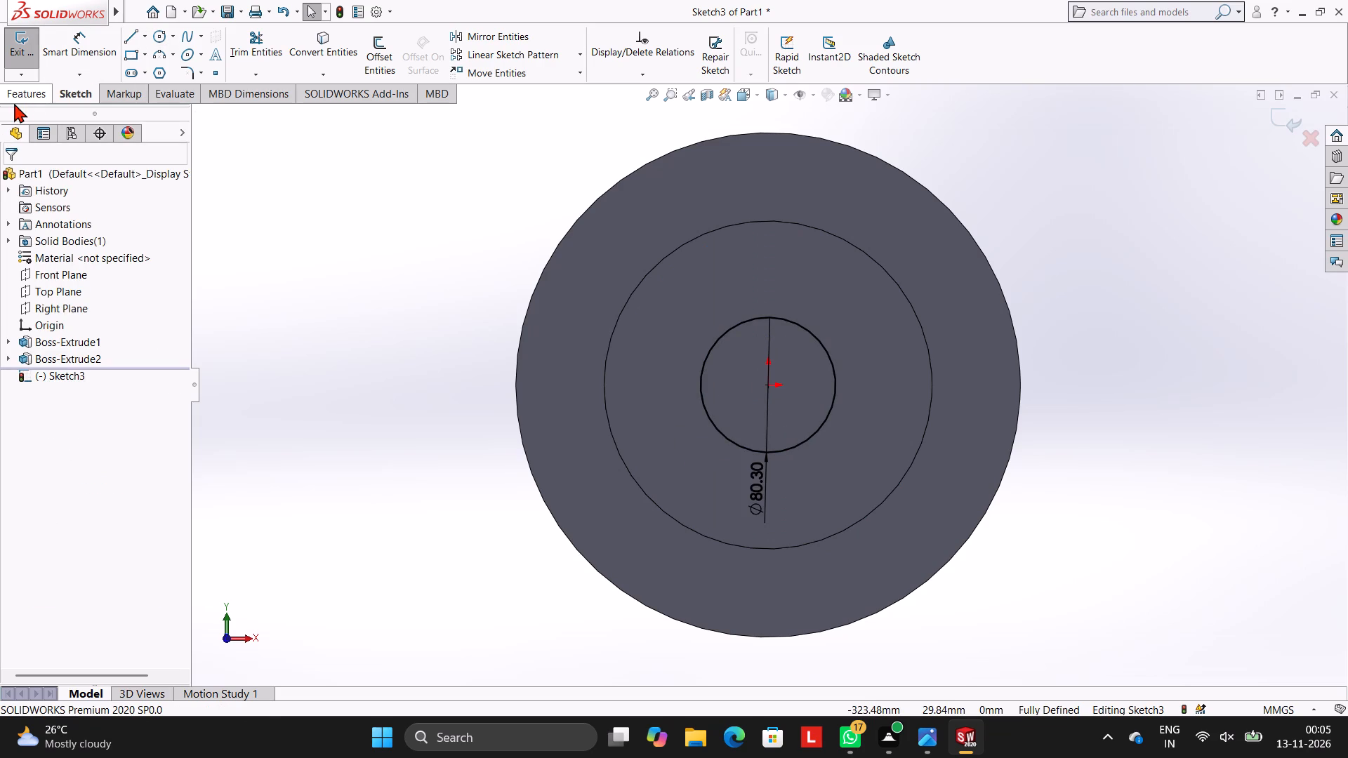
{"action": "left_click", "coordinate": [29, 95]}
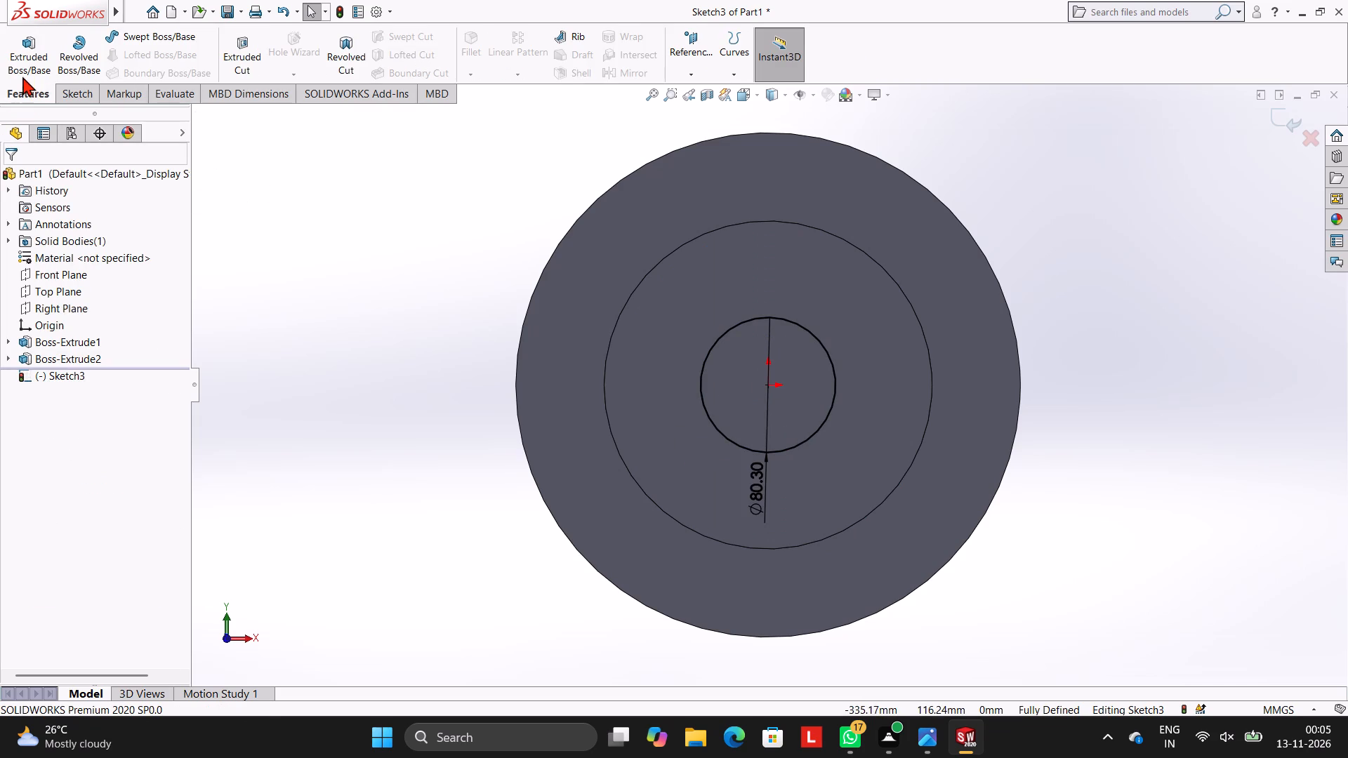
{"action": "left_click", "coordinate": [29, 65]}
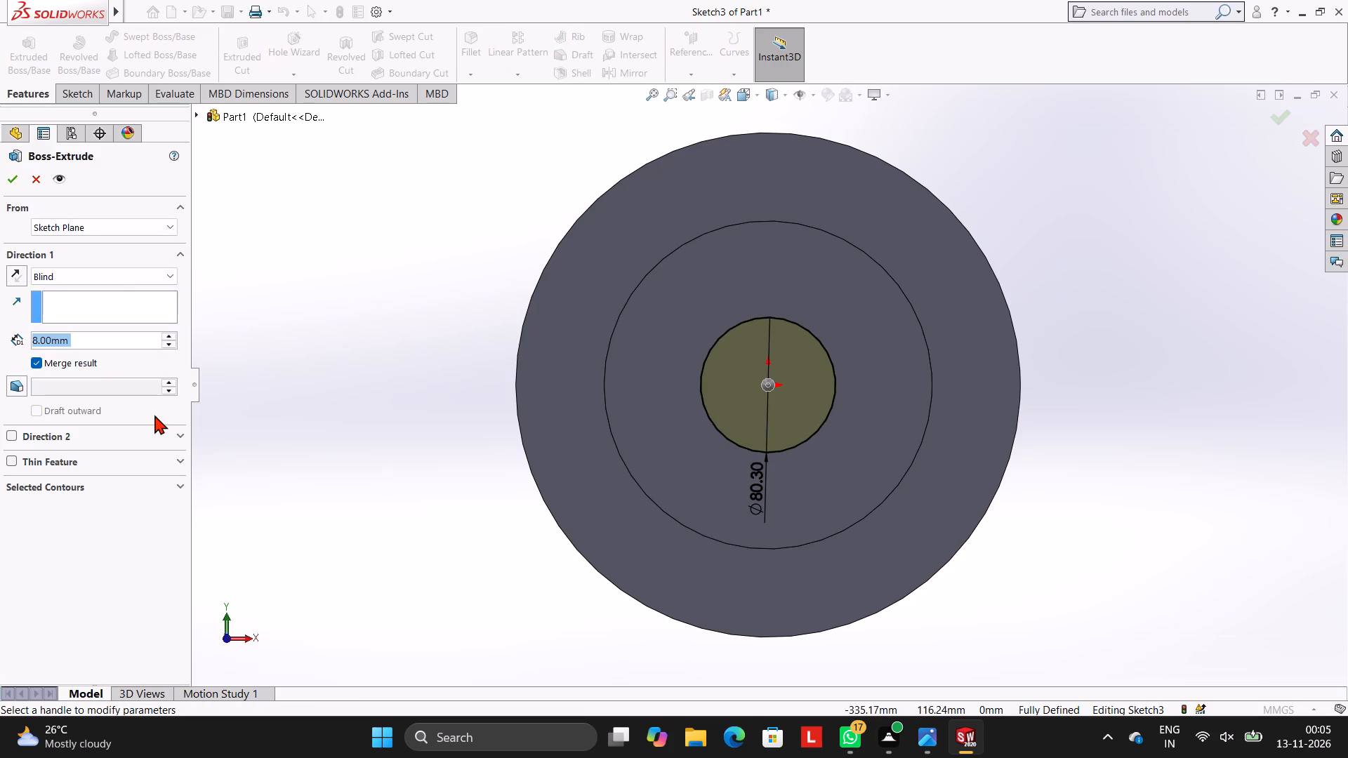
{"action": "key", "text": "2"}
{"action": "key", "text": "Return"}
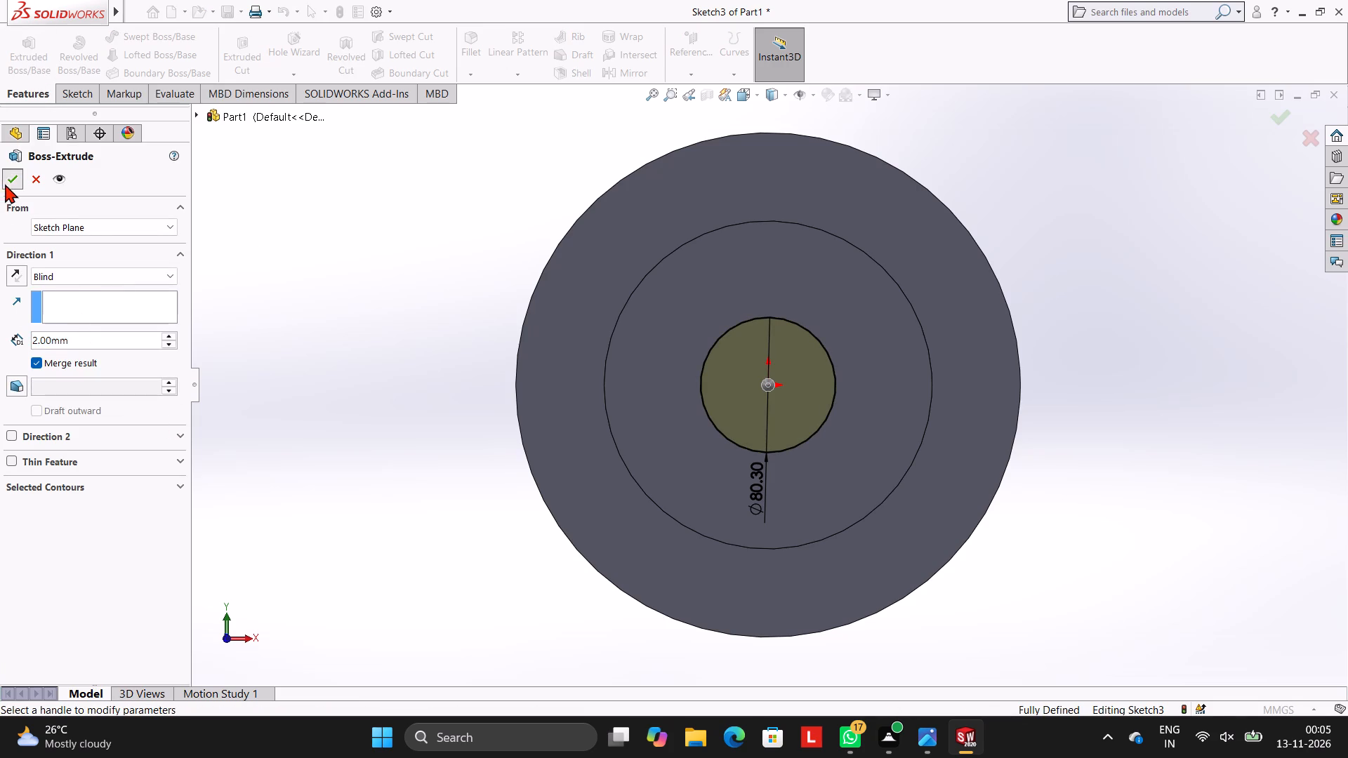
{"action": "left_click", "coordinate": [5, 184]}
{"action": "left_click", "coordinate": [313, 232]}
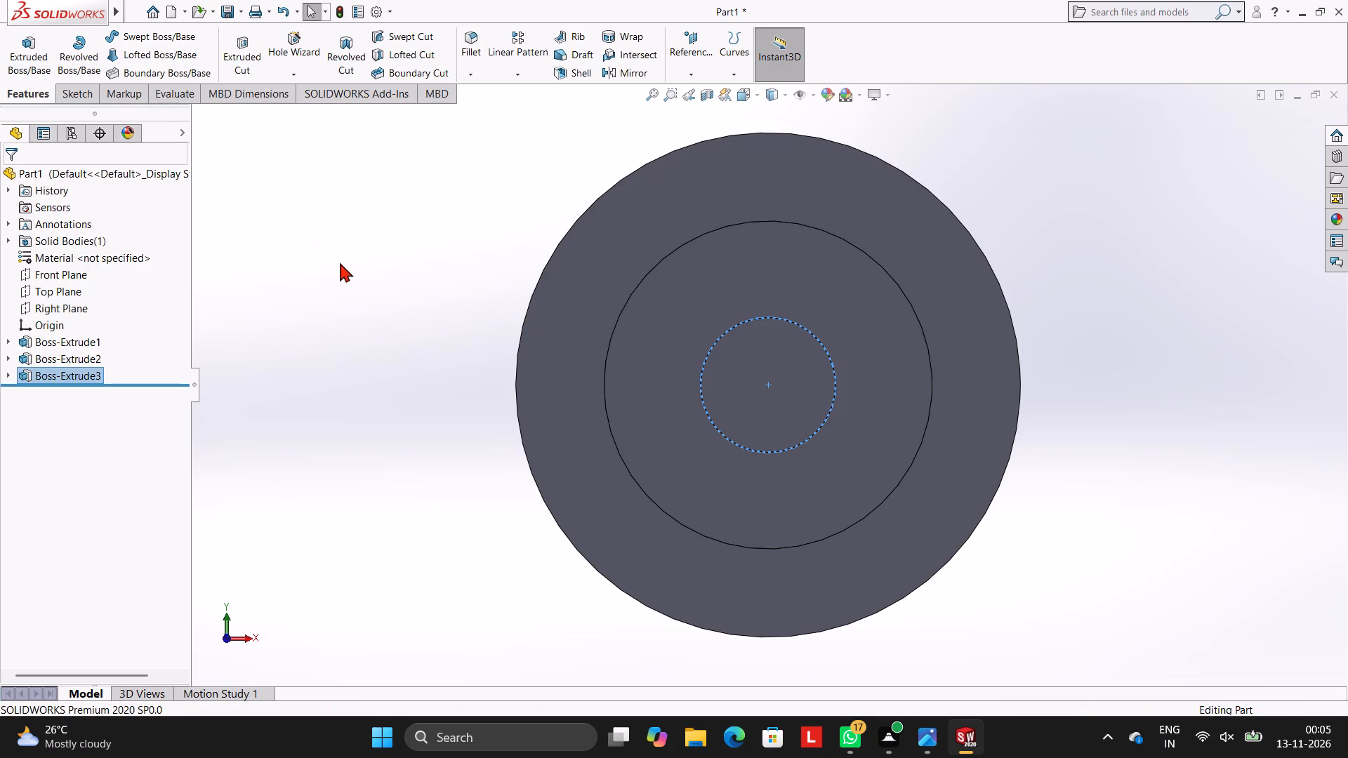
Start a sketch on the 80.3 mm boss's front face and draw a vertical 150 mm line from the origin up to the disc's outer edge.
{"action": "scroll", "coordinate": [511, 273], "scroll_direction": "up", "scroll_amount": 2}
{"action": "middle_click_drag", "start_coordinate": [522, 270], "coordinate": [621, 312]}
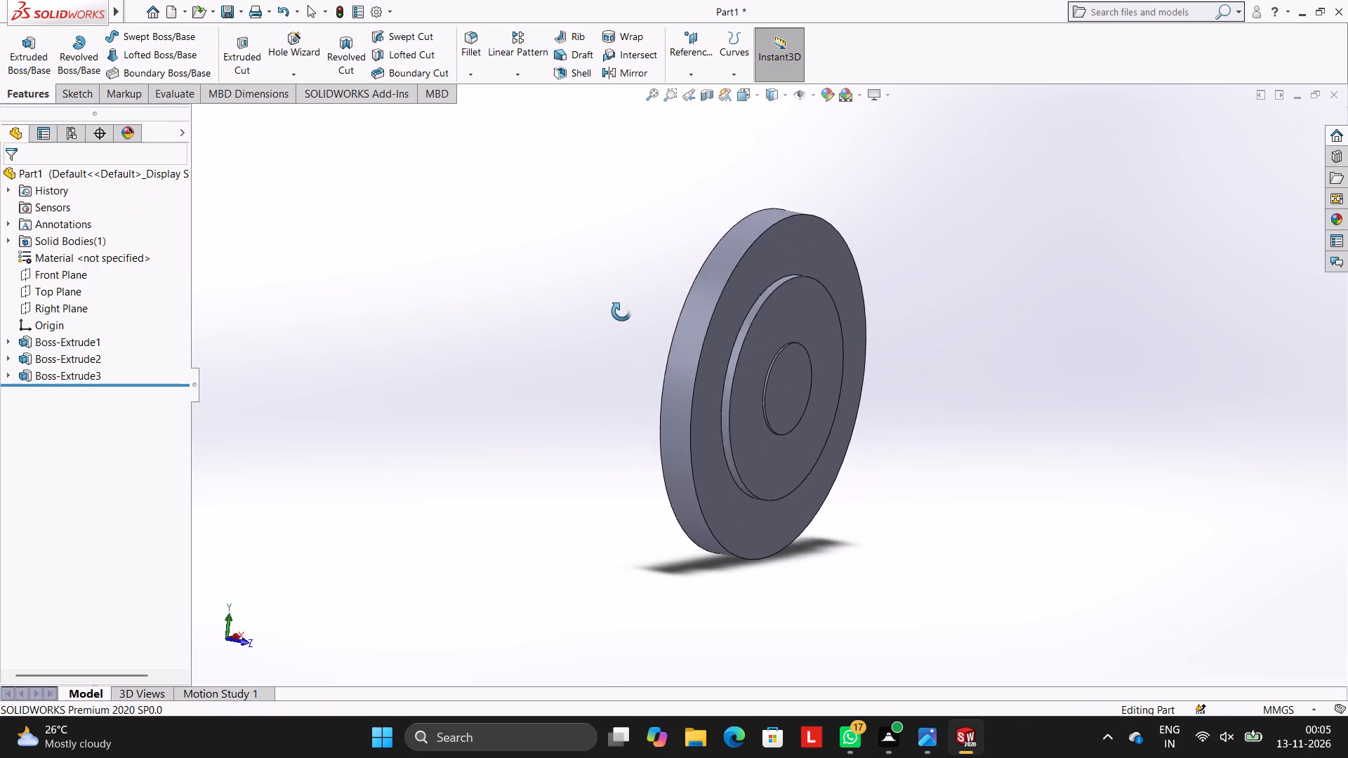
{"action": "middle_click_drag", "start_coordinate": [621, 312], "coordinate": [636, 314]}
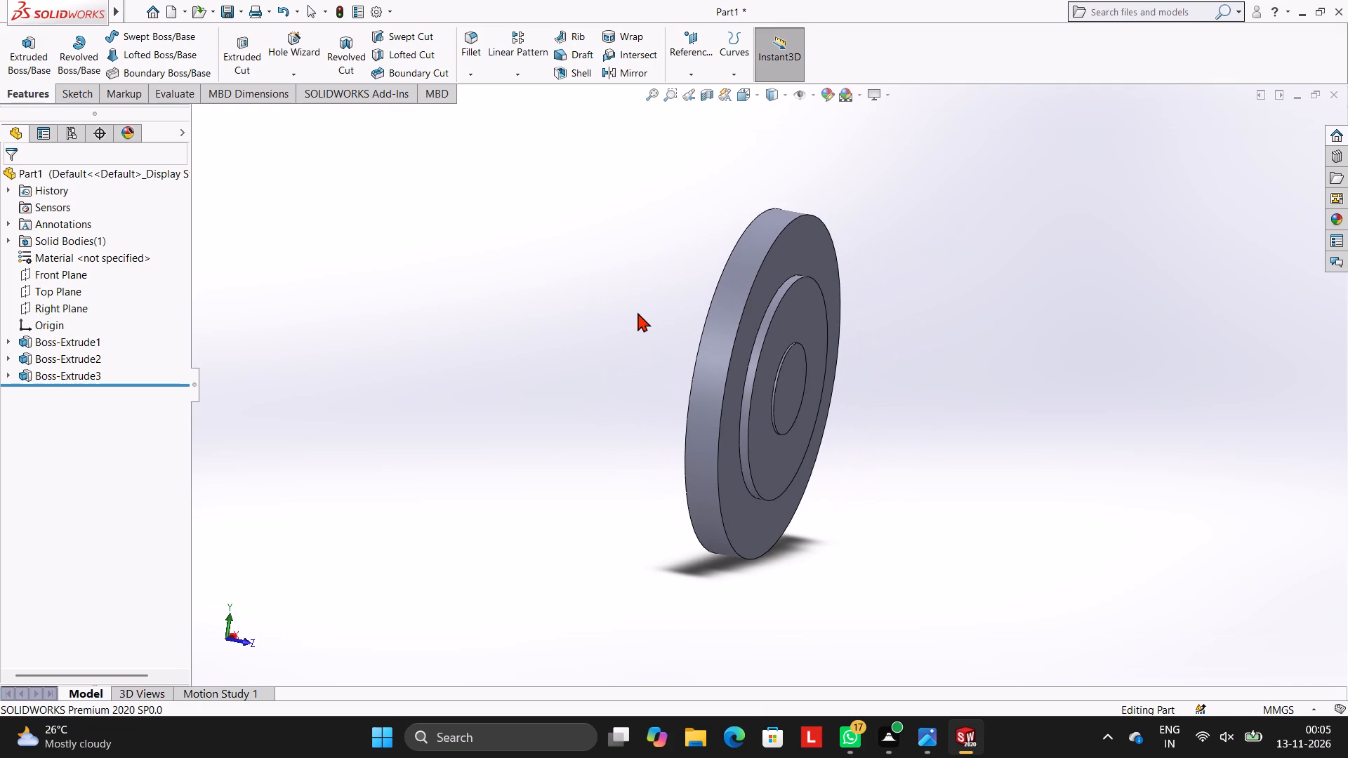
{"action": "middle_click_drag", "start_coordinate": [701, 232], "coordinate": [652, 204]}
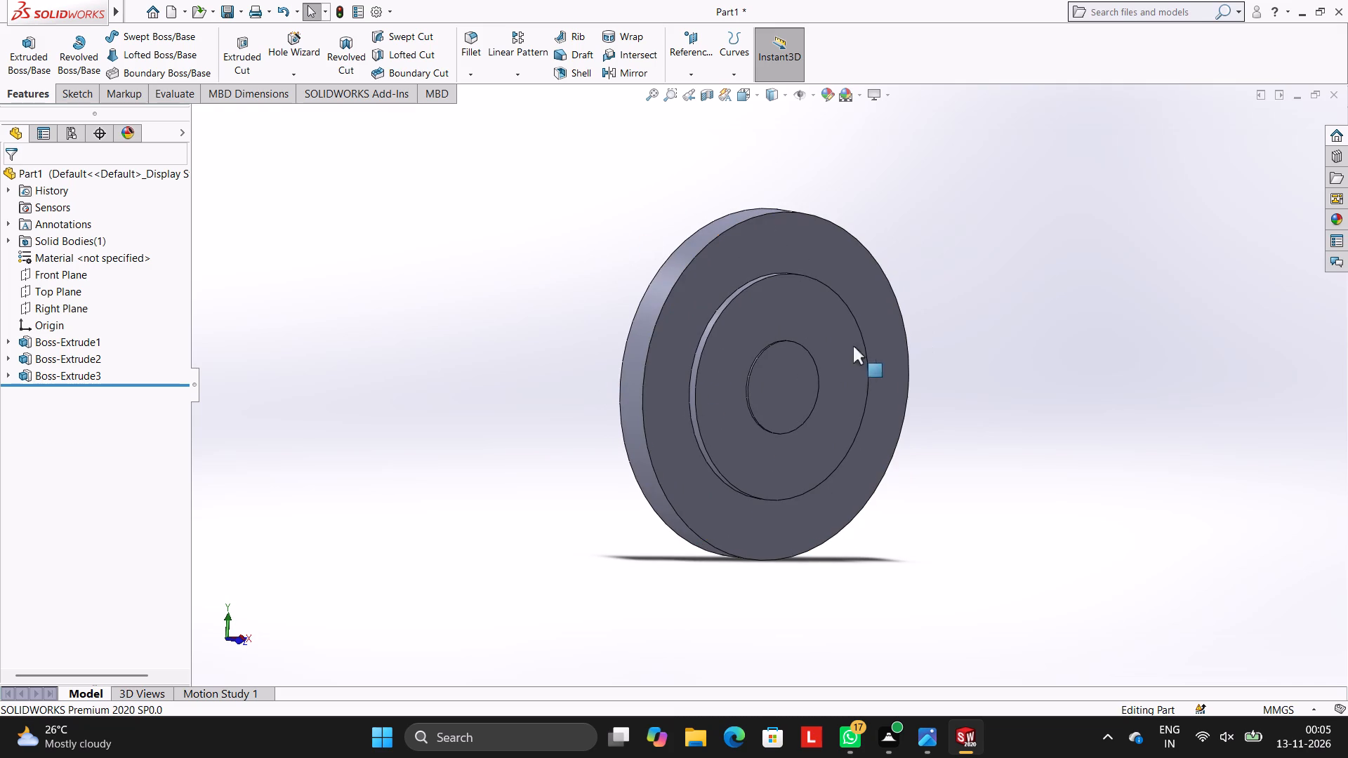
{"action": "key", "text": "Escape"}
{"action": "middle_click_drag", "start_coordinate": [629, 298], "coordinate": [619, 295]}
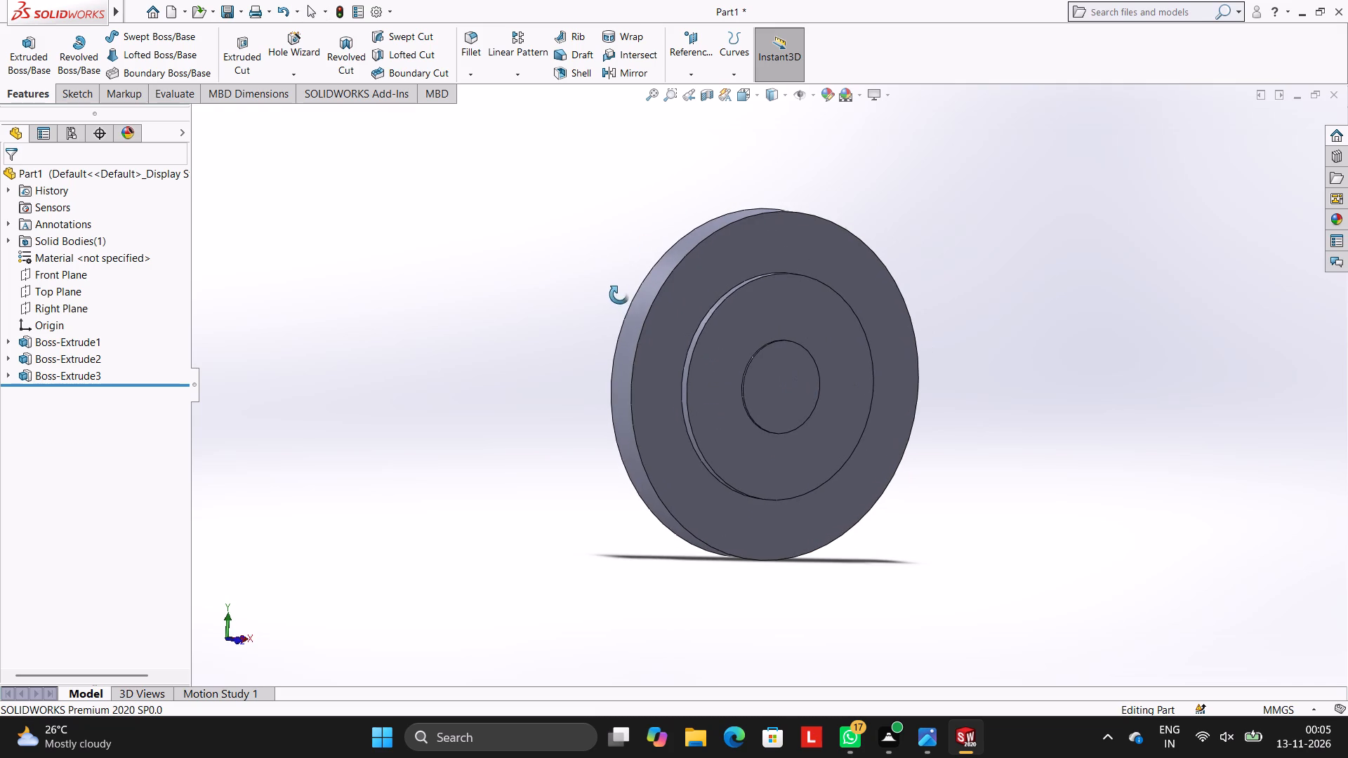
{"action": "middle_click_drag", "start_coordinate": [619, 295], "coordinate": [616, 293]}
{"action": "left_click", "coordinate": [765, 371]}
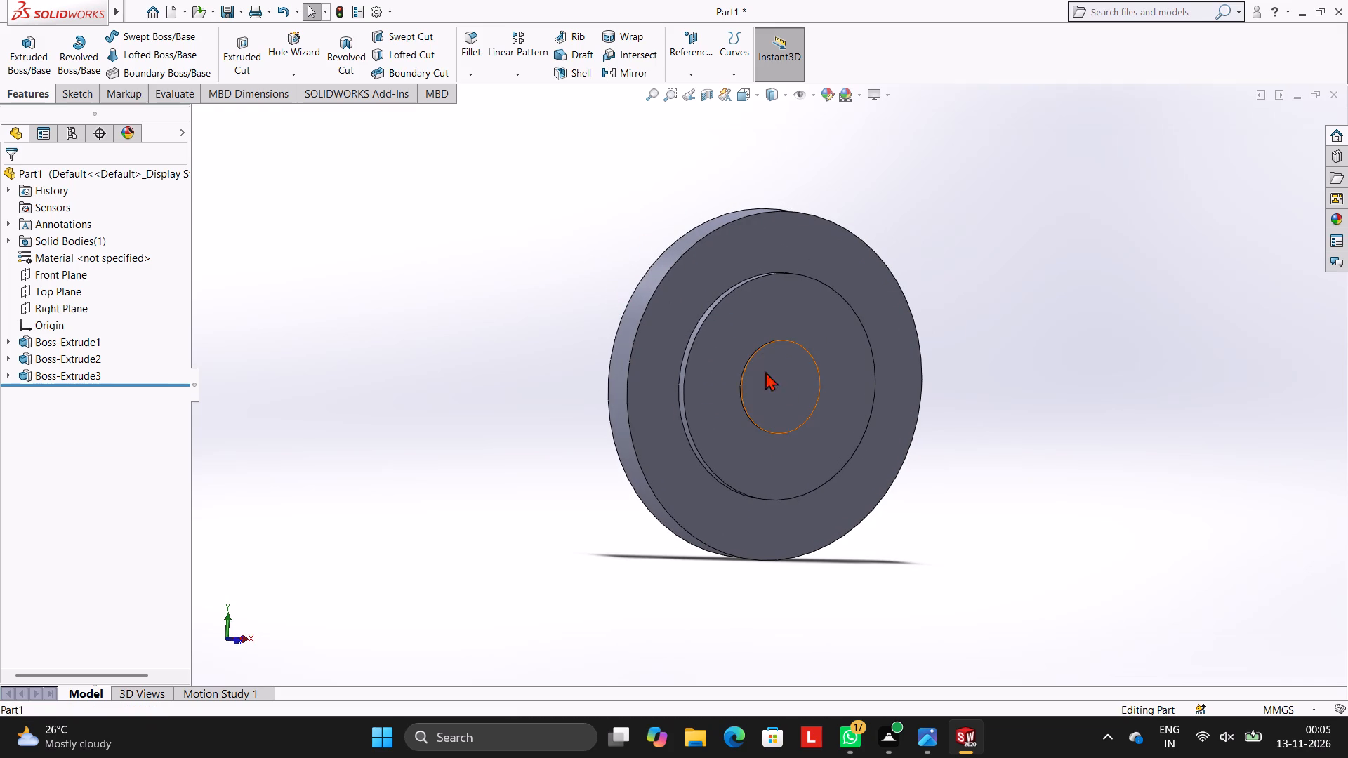
{"action": "left_click", "coordinate": [828, 323]}
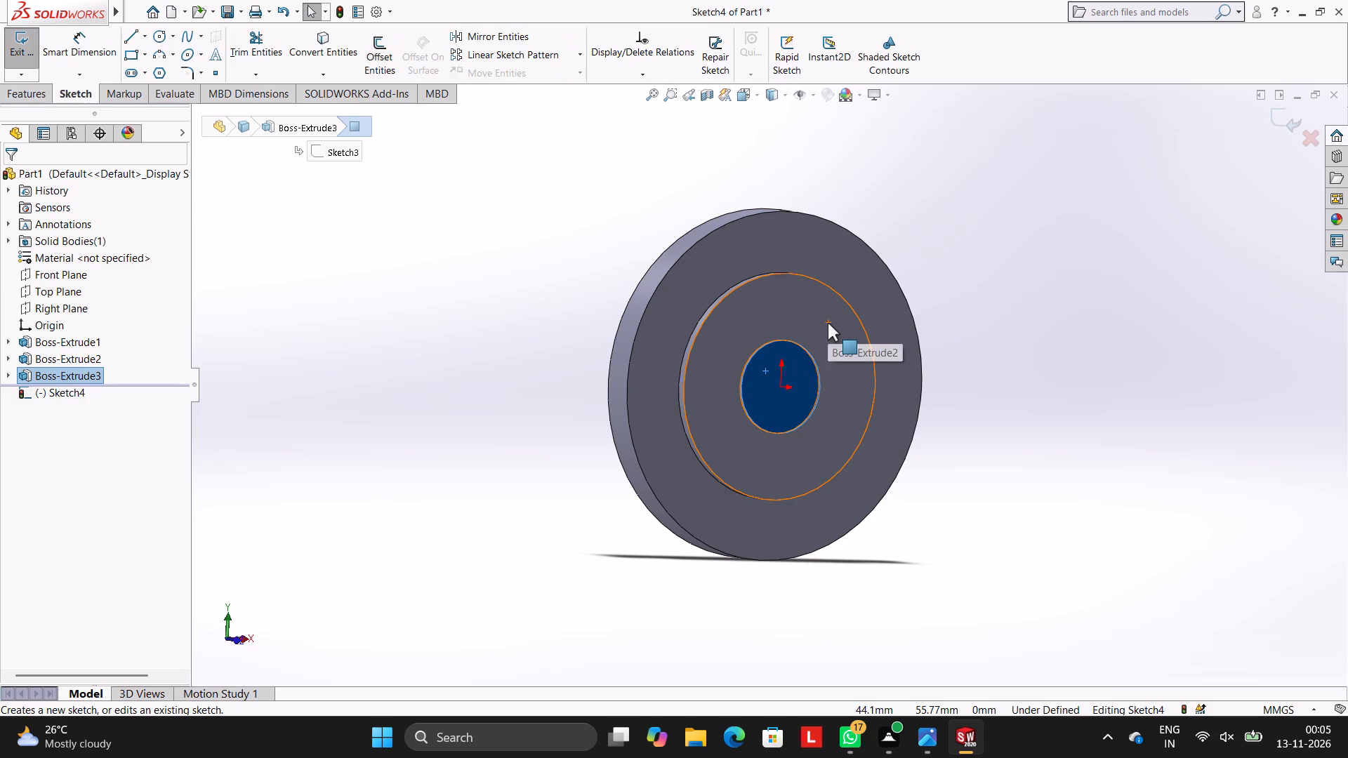
{"action": "key", "text": "ctrl+8"}
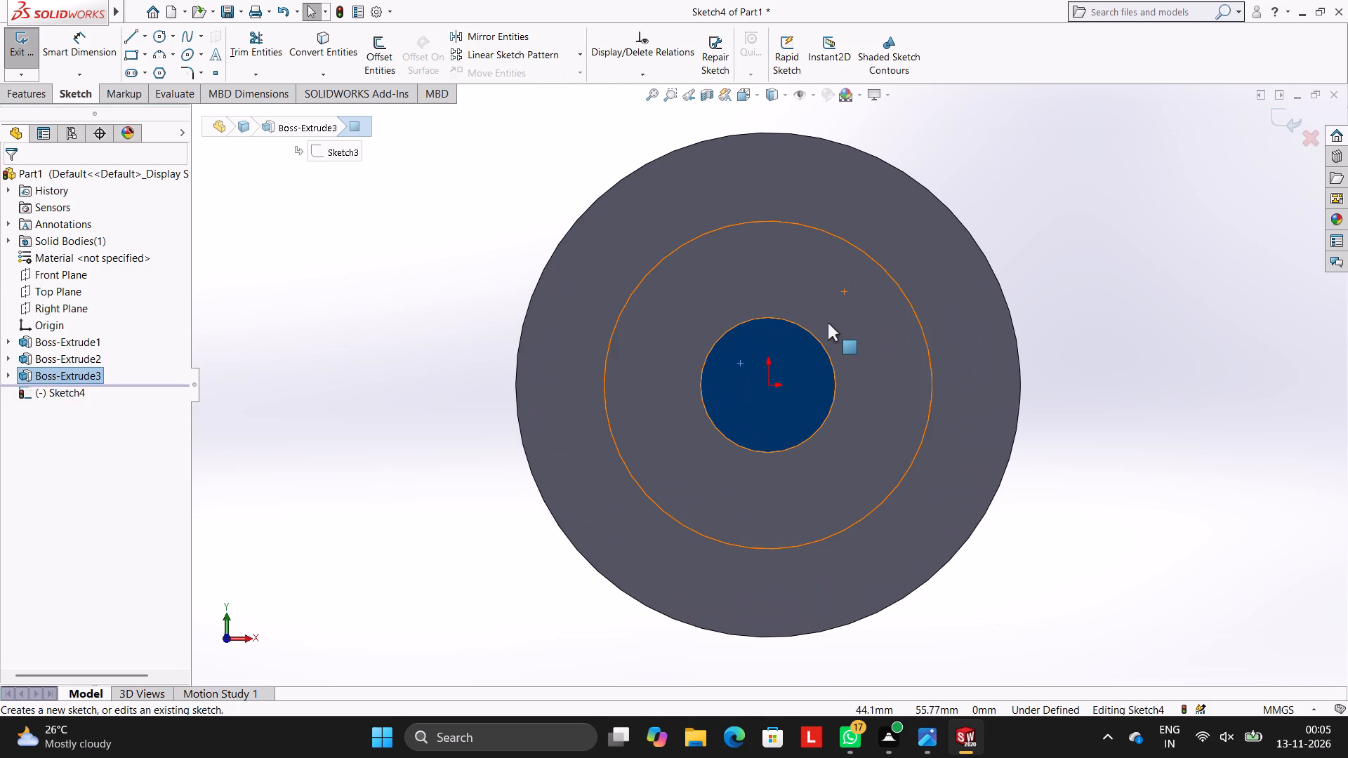
{"action": "left_click", "coordinate": [128, 42]}
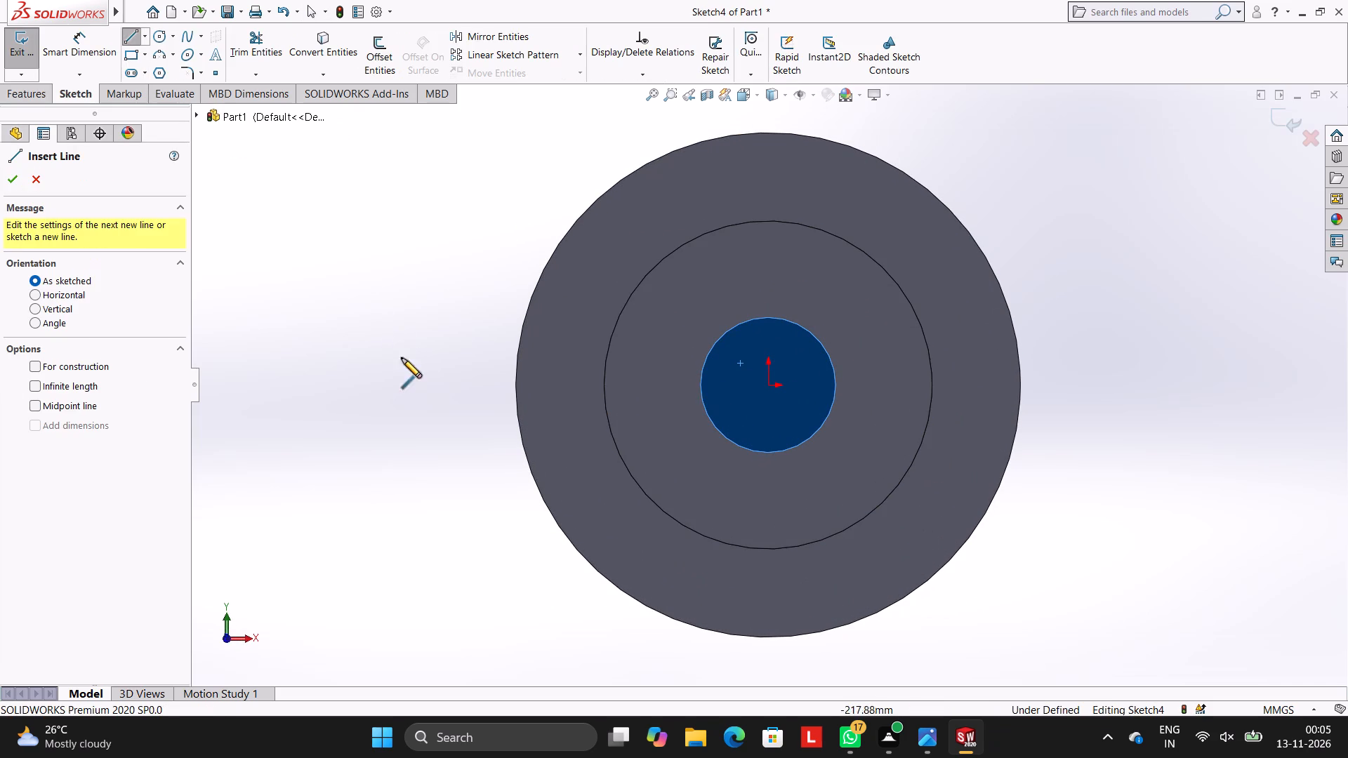
{"action": "left_click", "coordinate": [769, 385]}
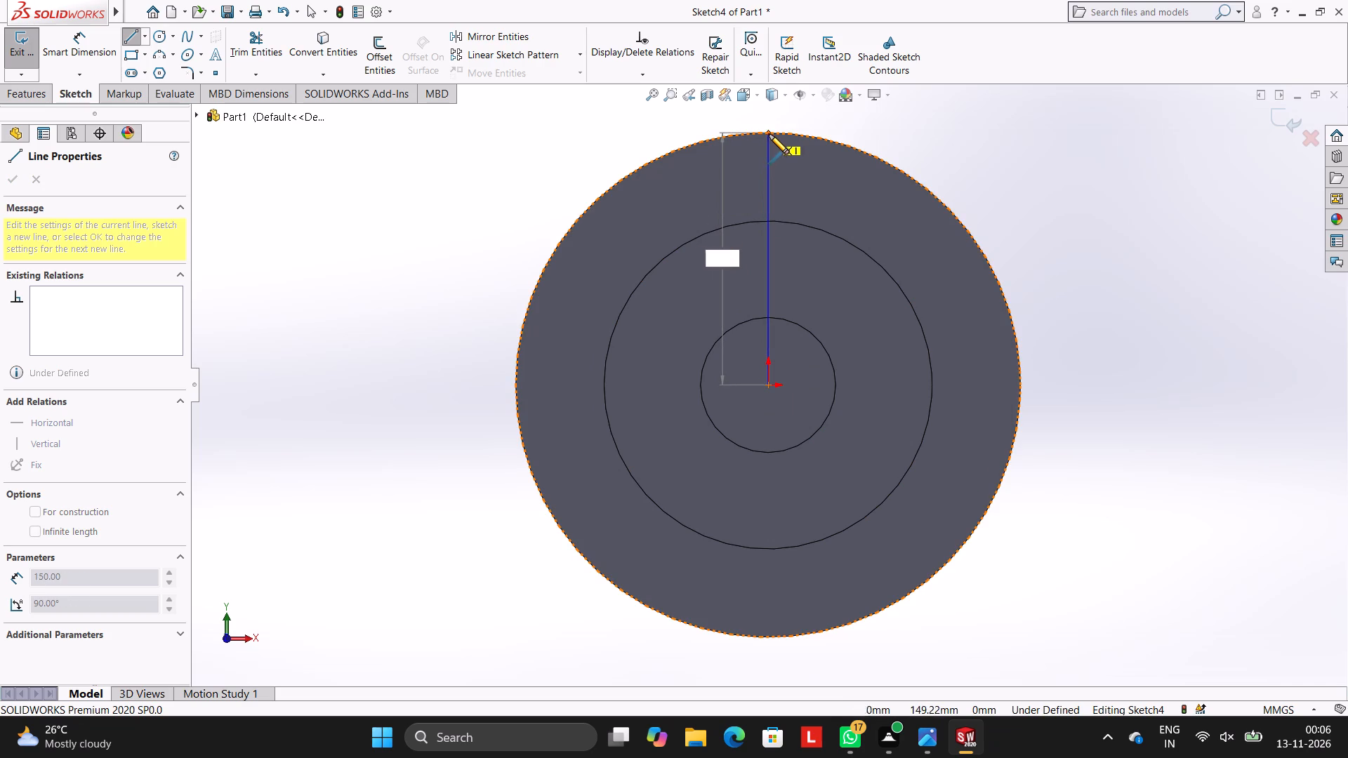
{"action": "left_click", "coordinate": [769, 134]}
{"action": "key", "text": "Escape"}
{"action": "key", "text": "Escape"}
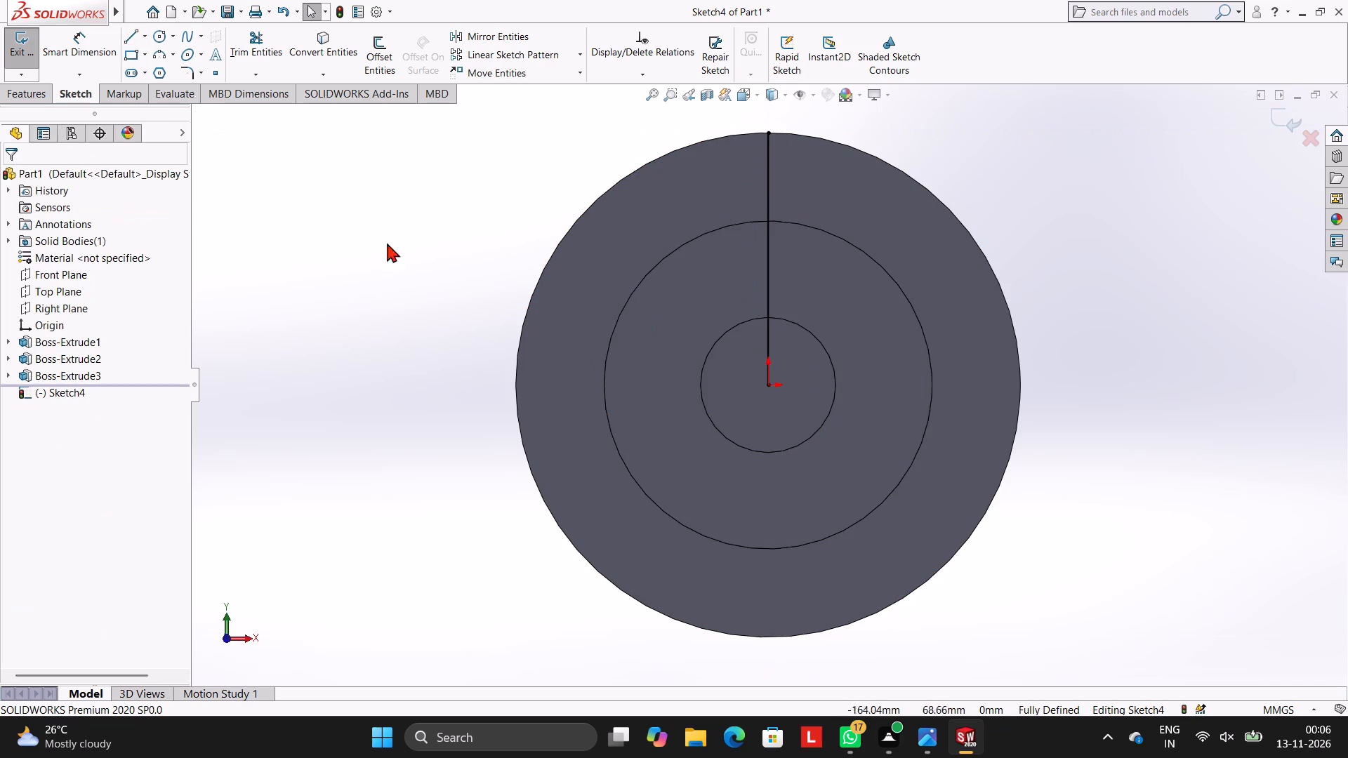
Sketch a horizontal 150 mm line from the origin in the +X direction to the disc's outer edge.
{"action": "left_click", "coordinate": [128, 36]}
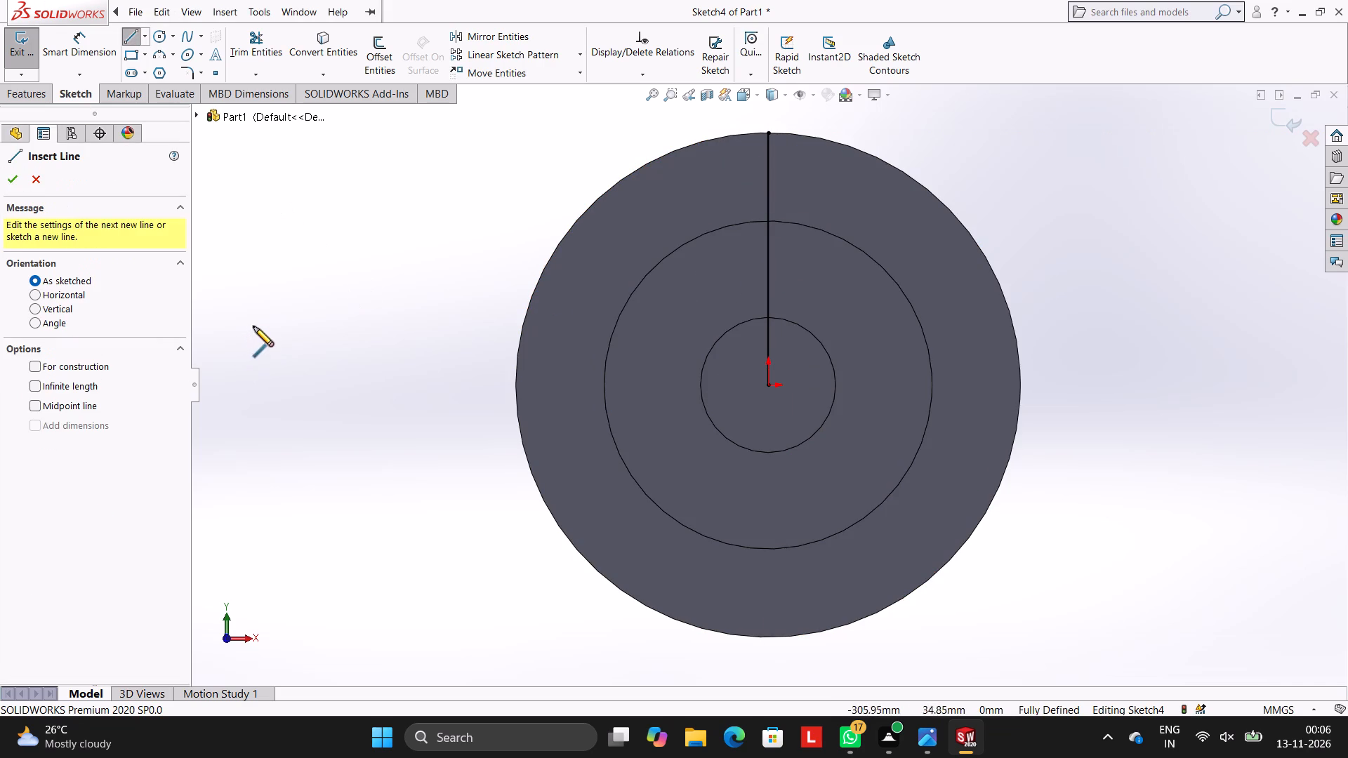
{"action": "left_click", "coordinate": [769, 385]}
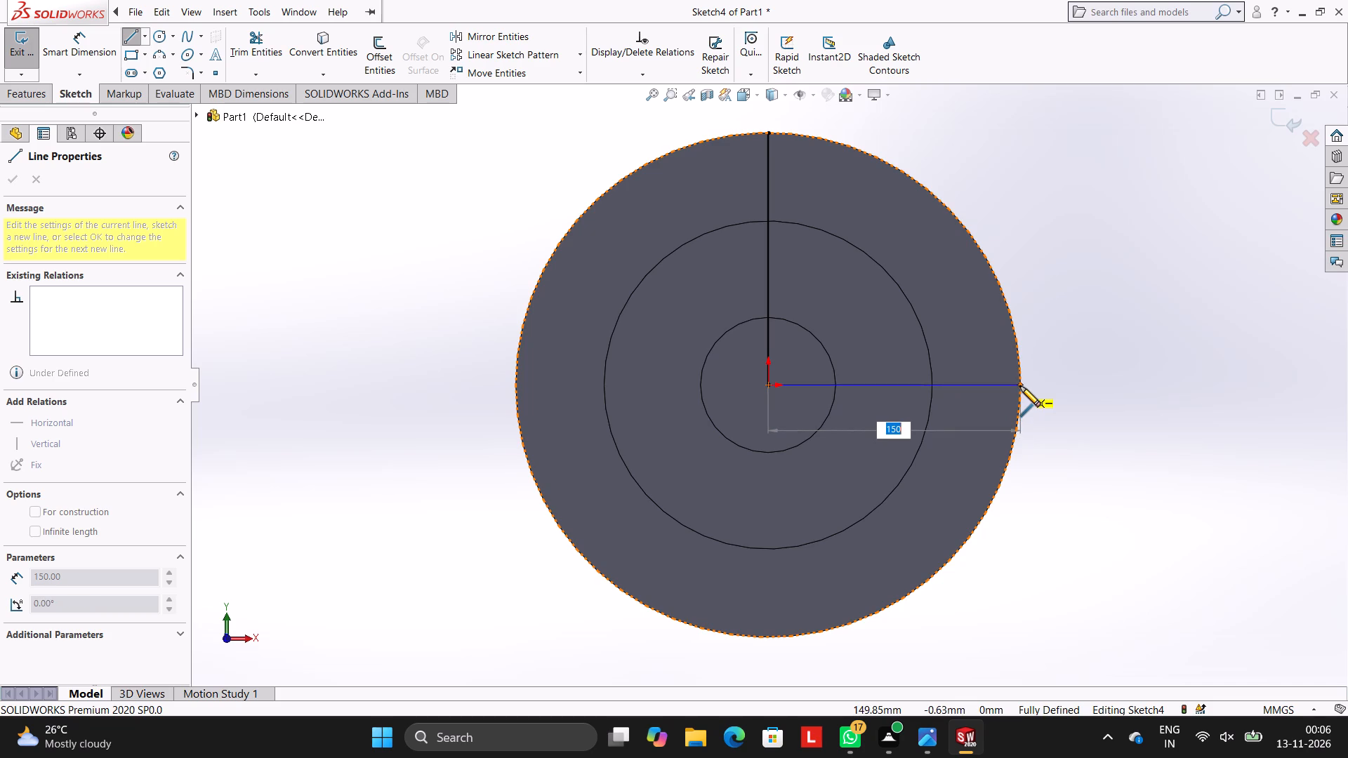
{"action": "left_click", "coordinate": [1020, 386]}
{"action": "key", "text": "Escape"}
{"action": "key", "text": "Escape"}
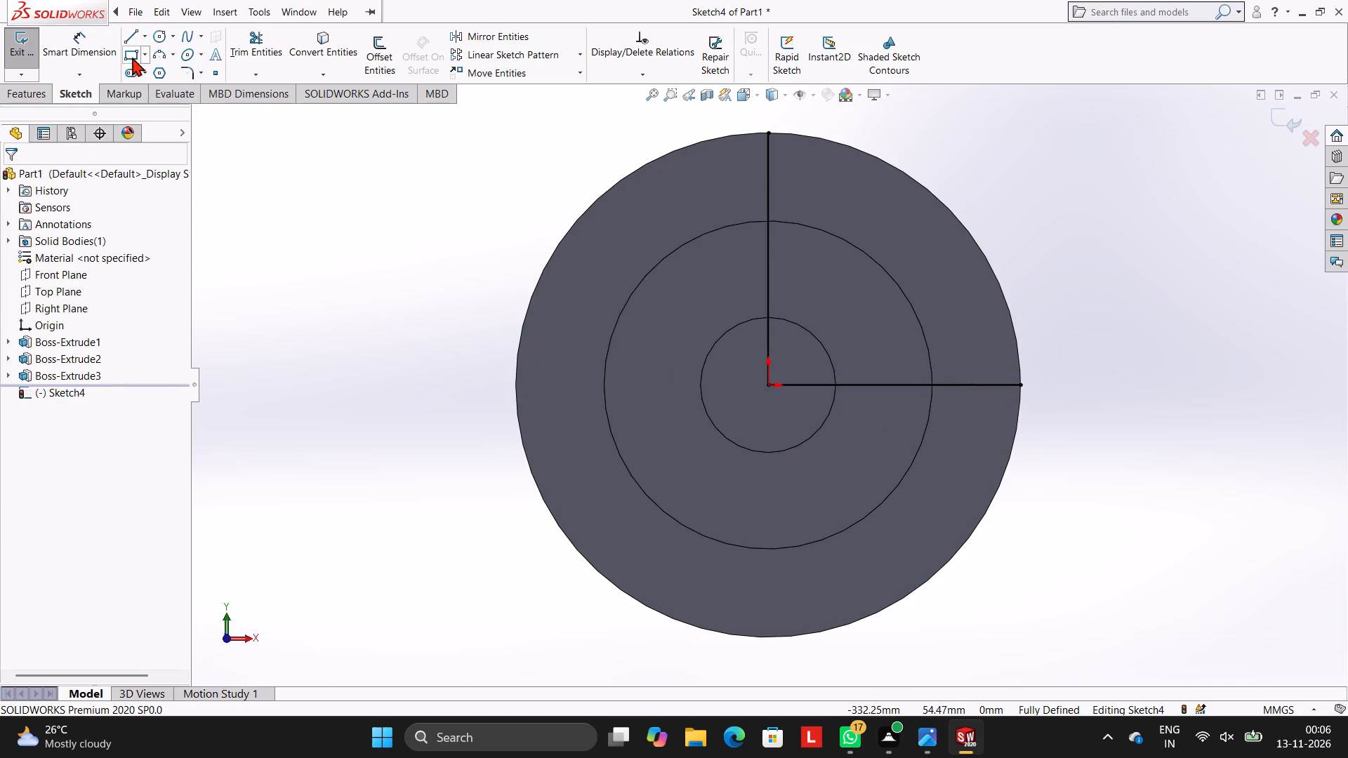
Sketch a vertical 150 mm line from the origin down to the disc's outer edge.
{"action": "left_click", "coordinate": [132, 36]}
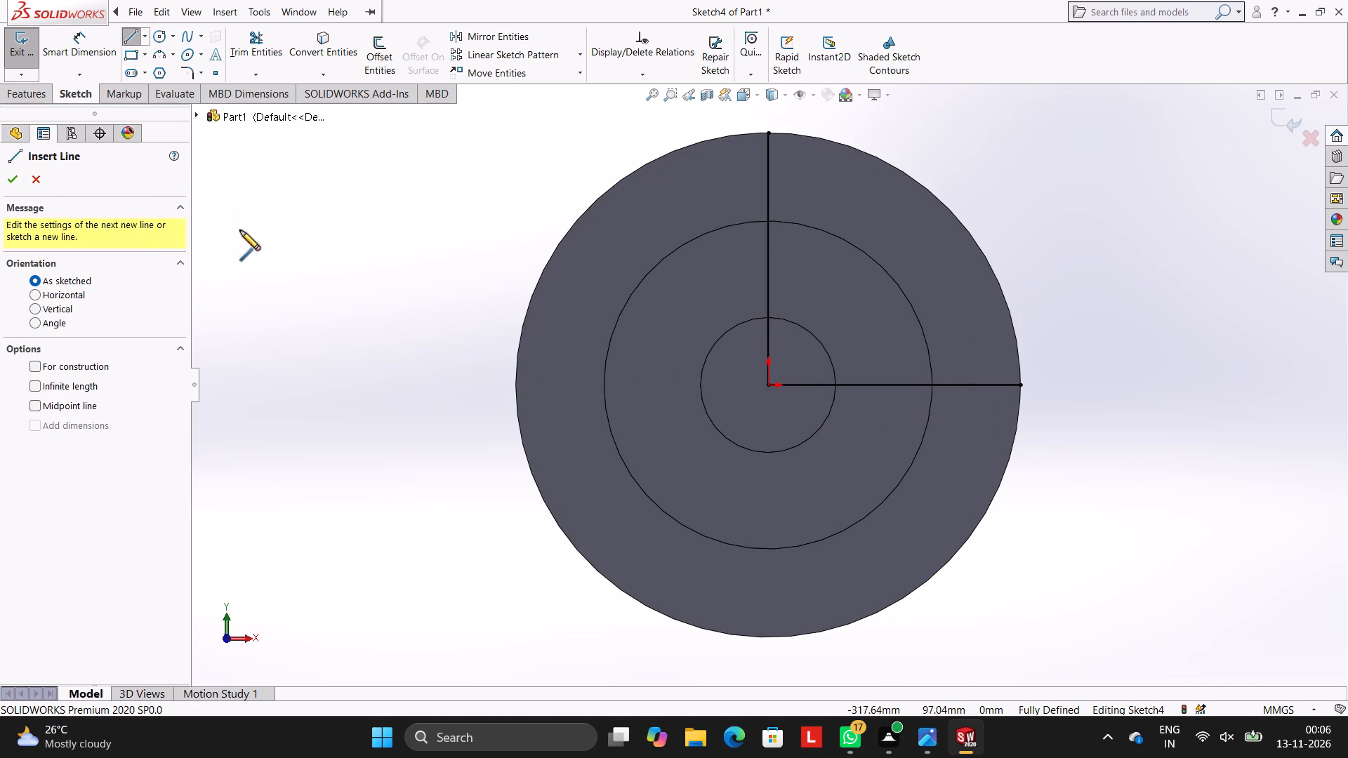
{"action": "left_click", "coordinate": [769, 383]}
{"action": "left_click", "coordinate": [767, 638]}
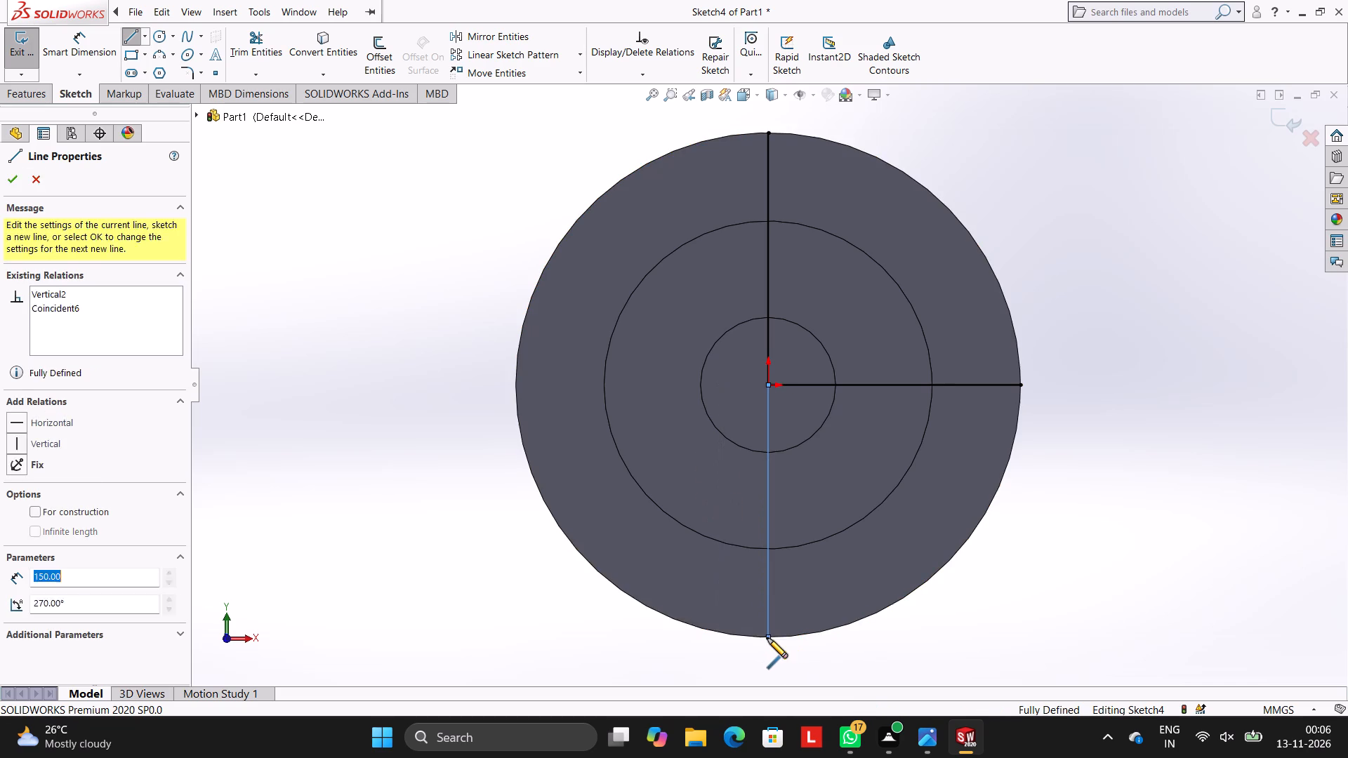
{"action": "key", "text": "Escape"}
{"action": "key", "text": "Escape"}
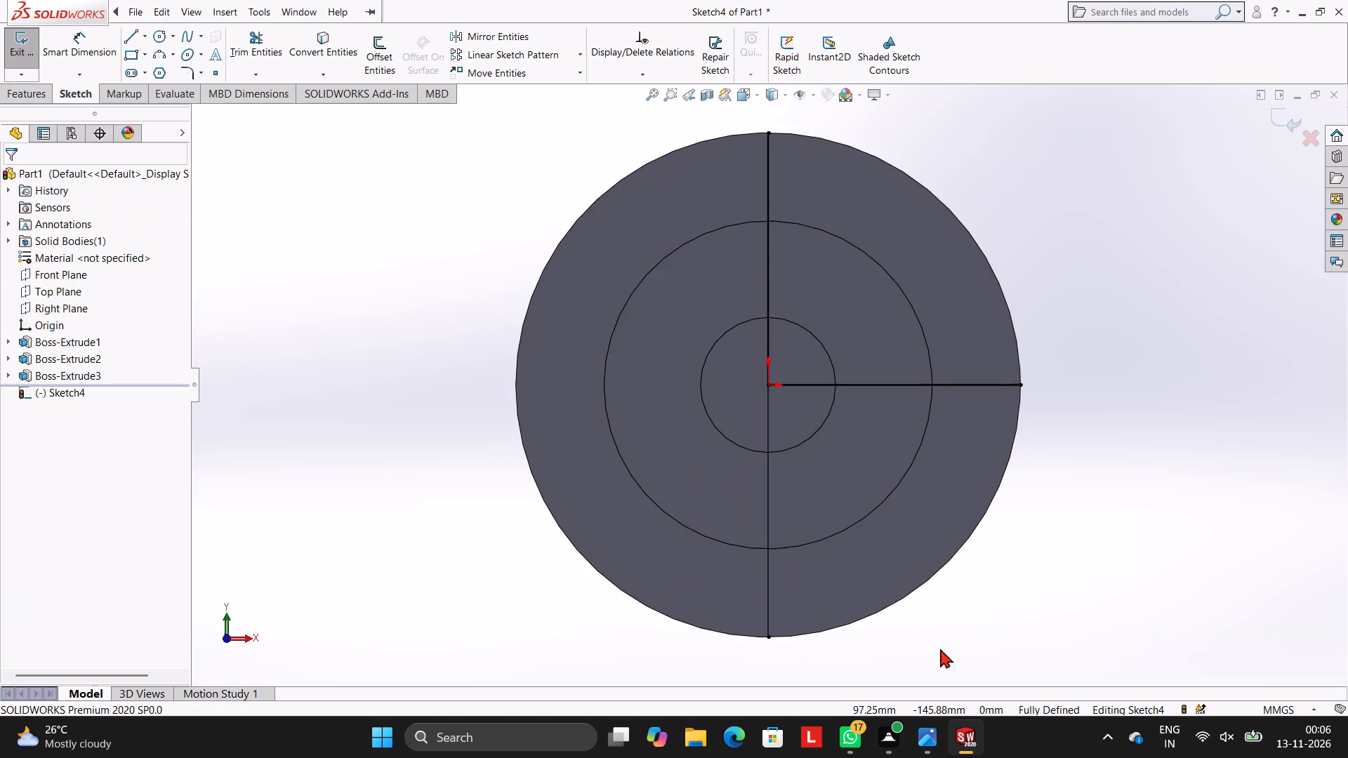
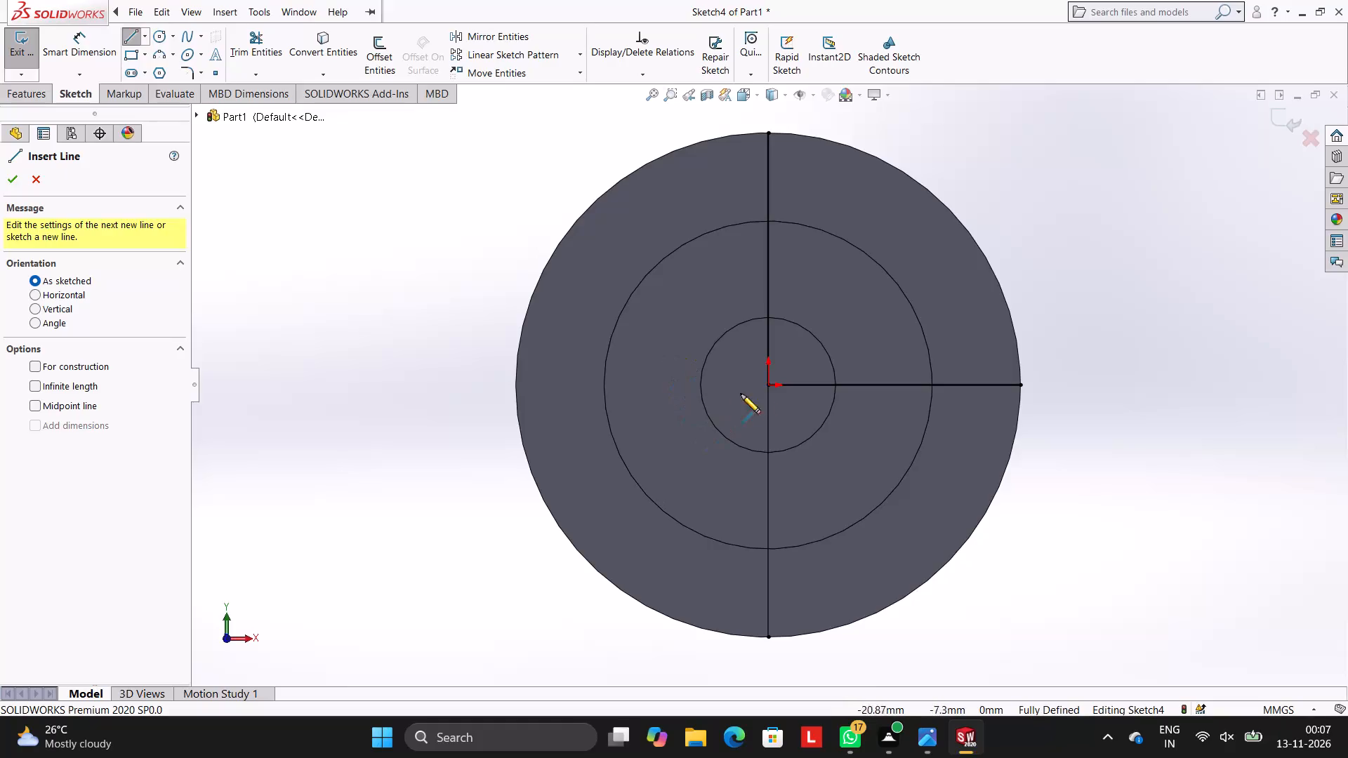
Sketch a horizontal 150 mm line from the origin in the -X direction to the disc's outer edge.
{"action": "left_click", "coordinate": [768, 385]}
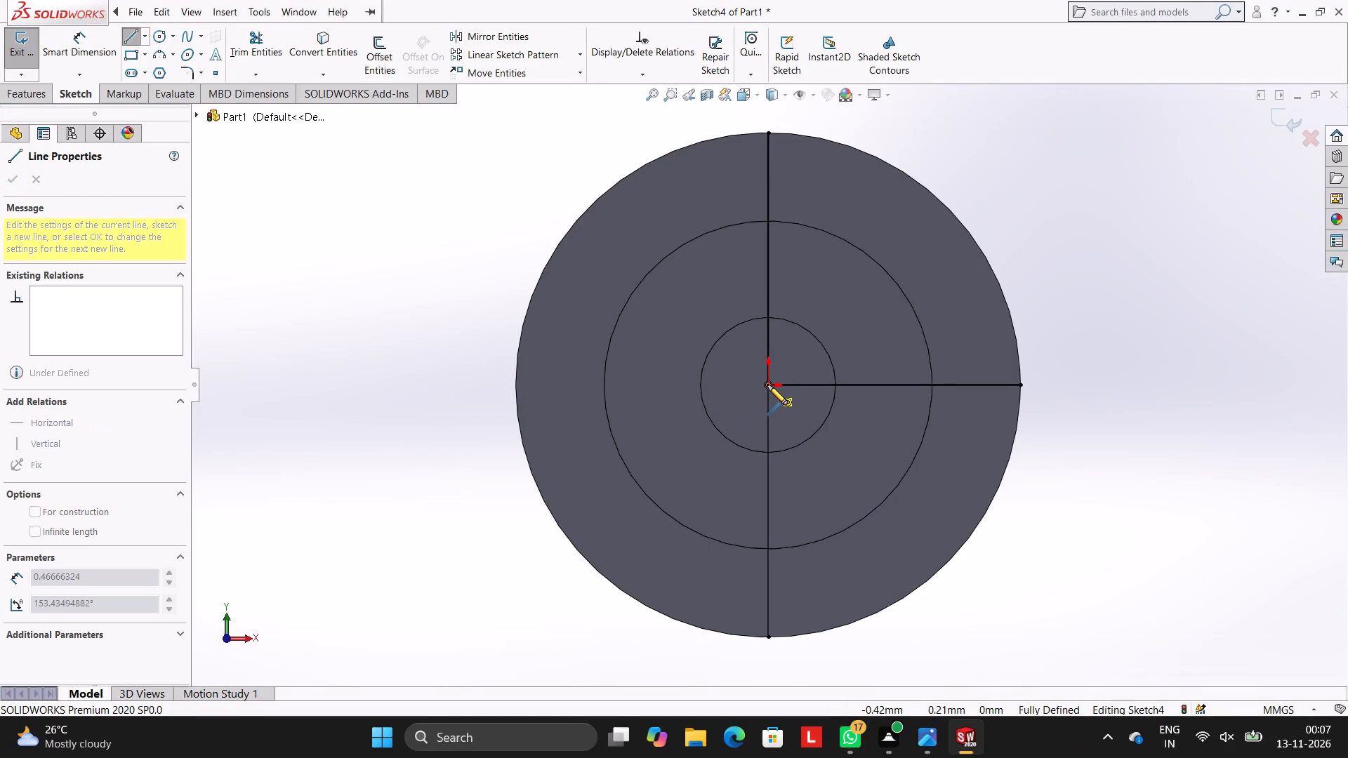
{"action": "left_click", "coordinate": [514, 385]}
{"action": "key", "text": "Escape"}
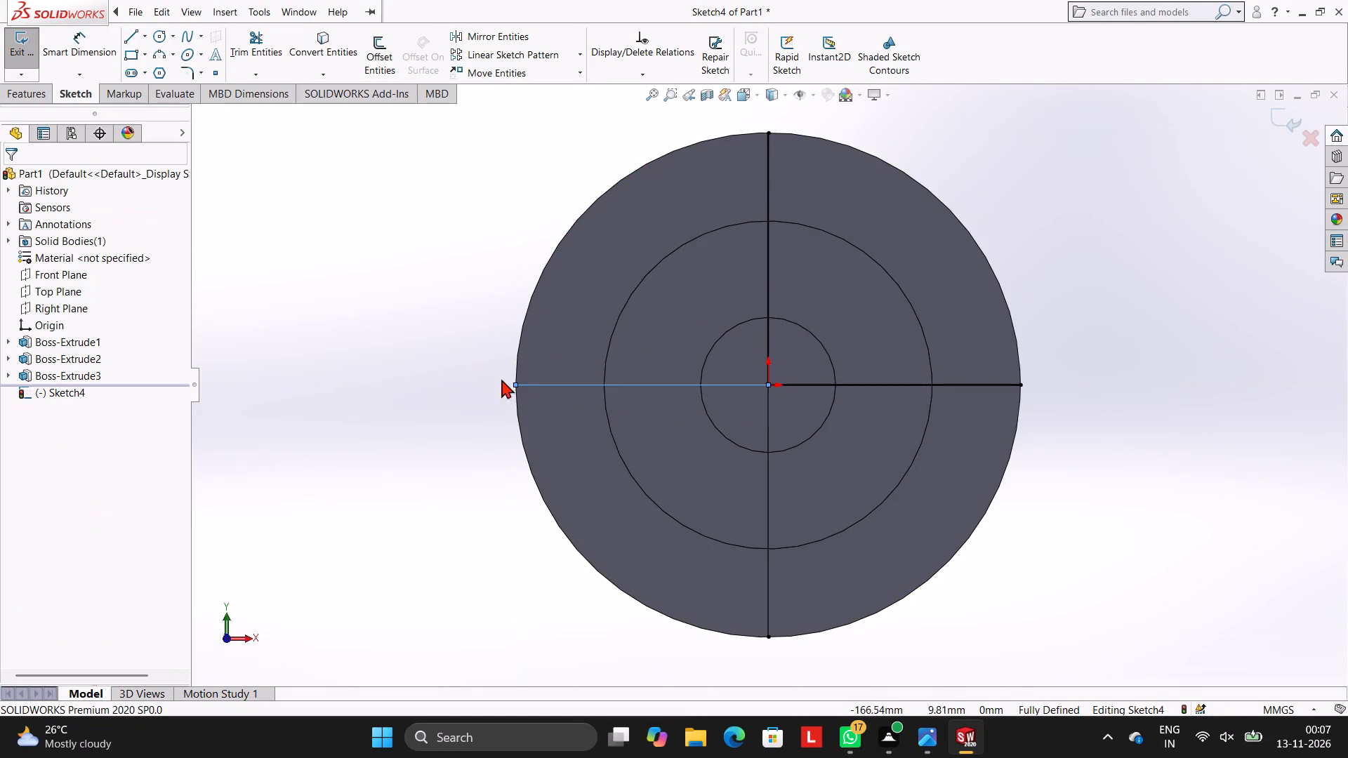
{"action": "key", "text": "Escape"}
Convert the four 150 mm radial lines of the sketch to construction geometry.
{"action": "scroll", "coordinate": [828, 410], "scroll_direction": "up", "scroll_amount": 1}
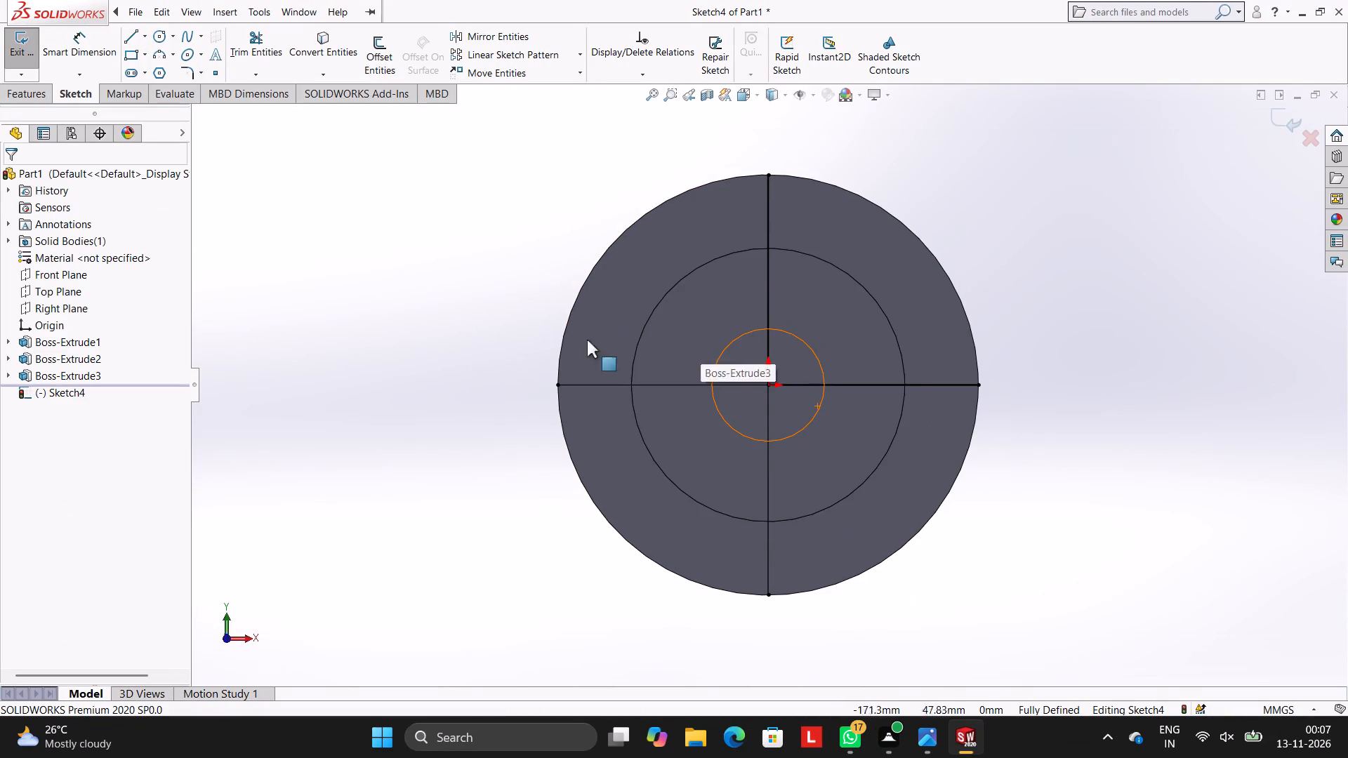
{"action": "scroll", "coordinate": [802, 437], "scroll_direction": "down", "scroll_amount": 2}
{"action": "left_click", "coordinate": [749, 246]}
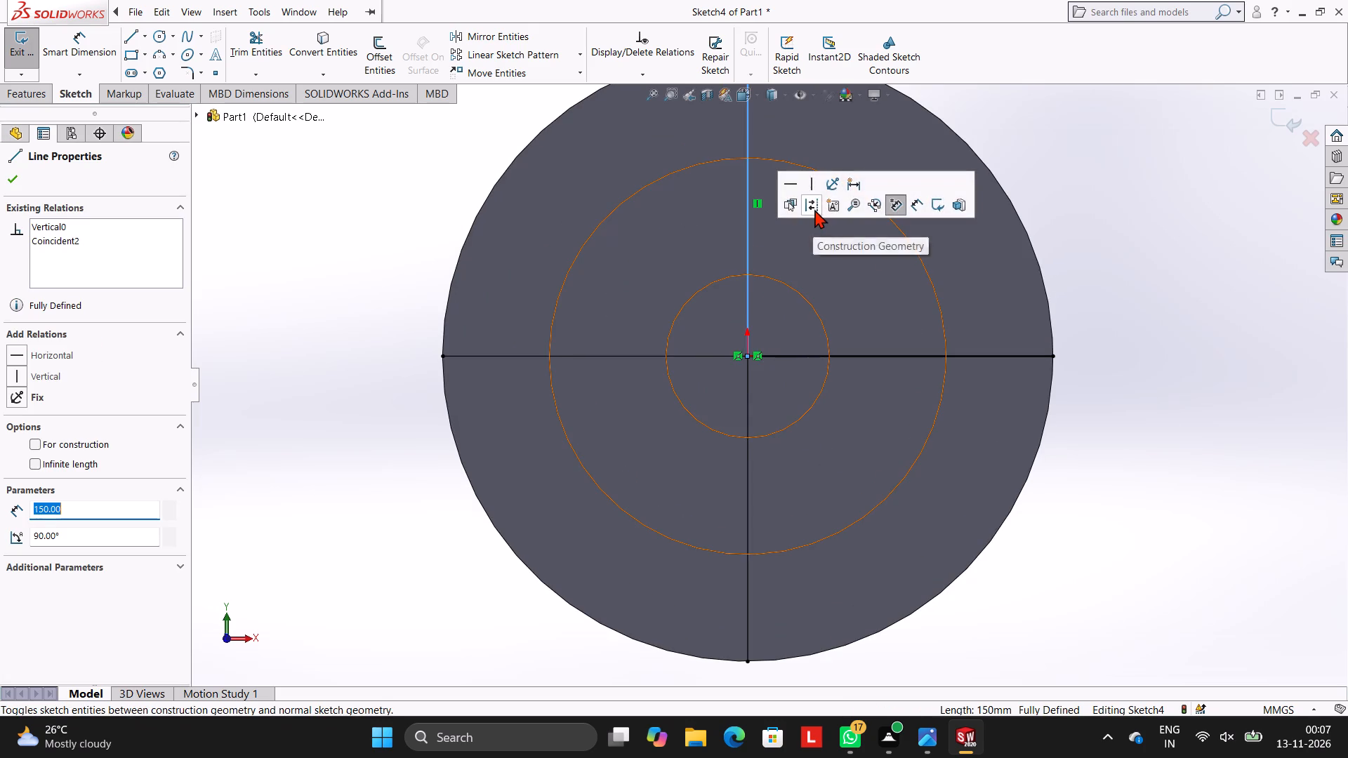
{"action": "left_click", "coordinate": [814, 209]}
{"action": "left_click", "coordinate": [864, 357]}
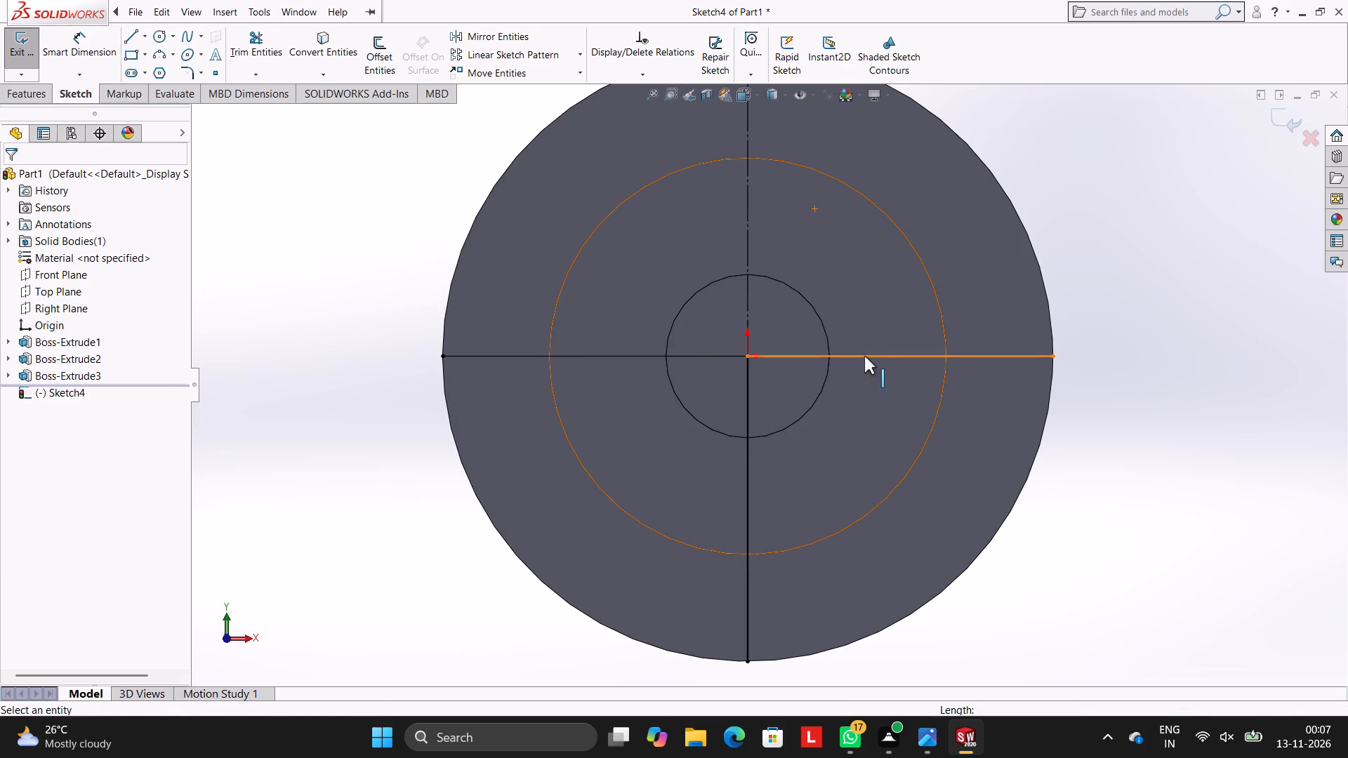
{"action": "left_click", "coordinate": [931, 312]}
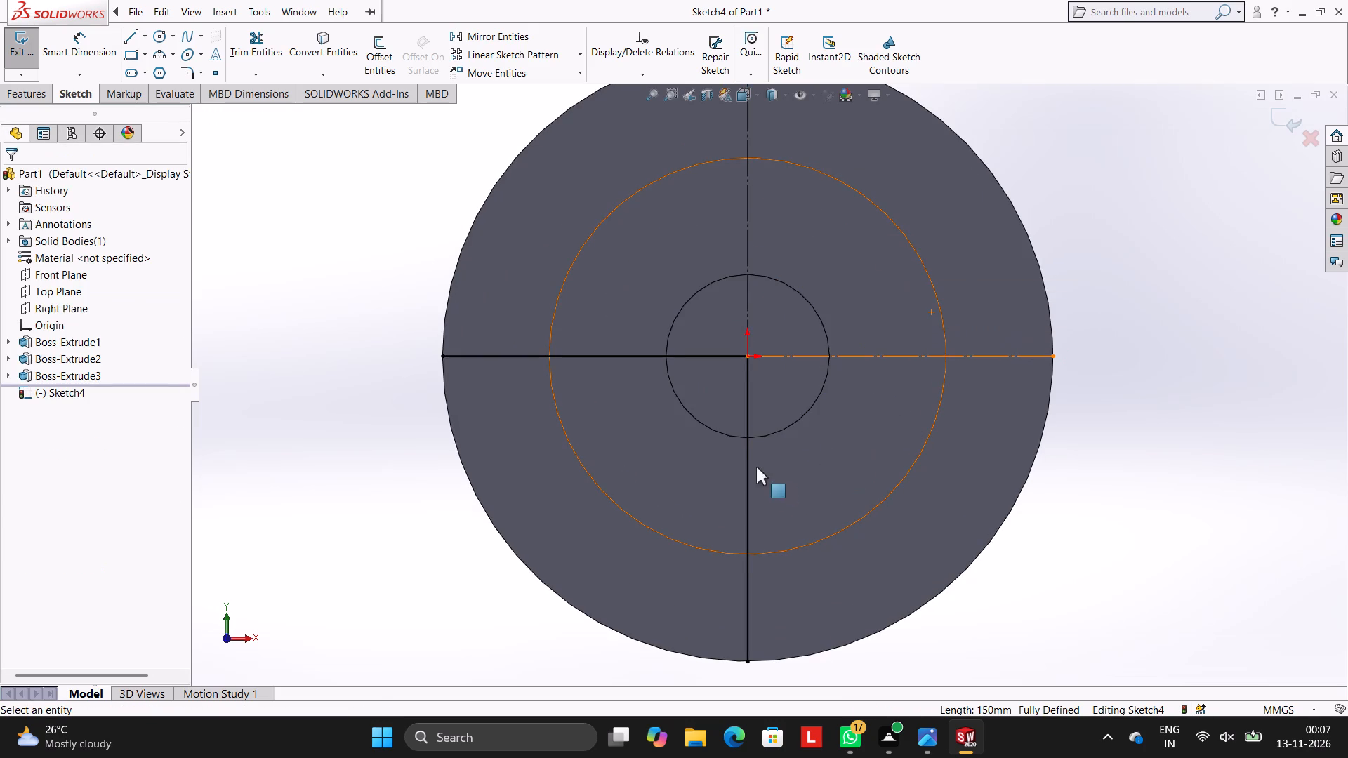
{"action": "left_click", "coordinate": [746, 465]}
{"action": "left_click", "coordinate": [811, 424]}
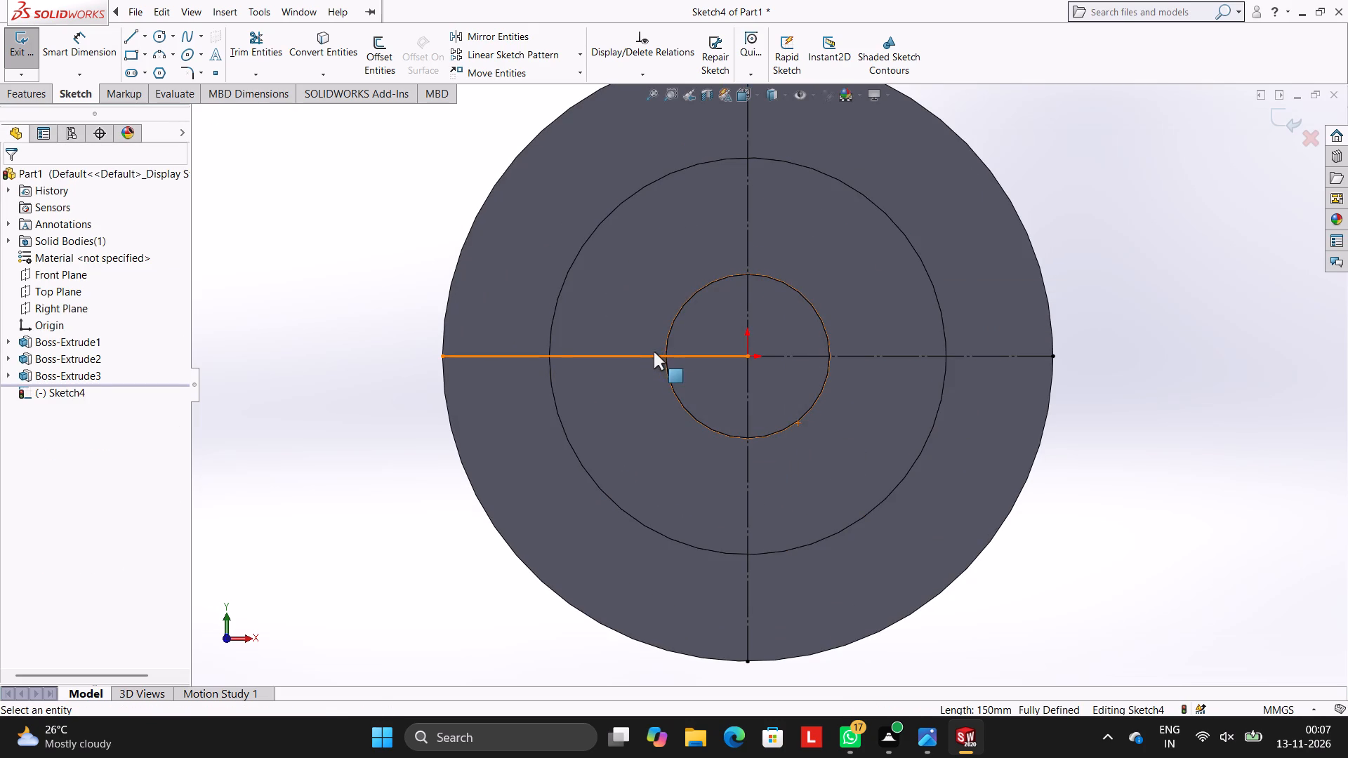
{"action": "left_click", "coordinate": [652, 352]}
{"action": "key", "text": "Escape"}
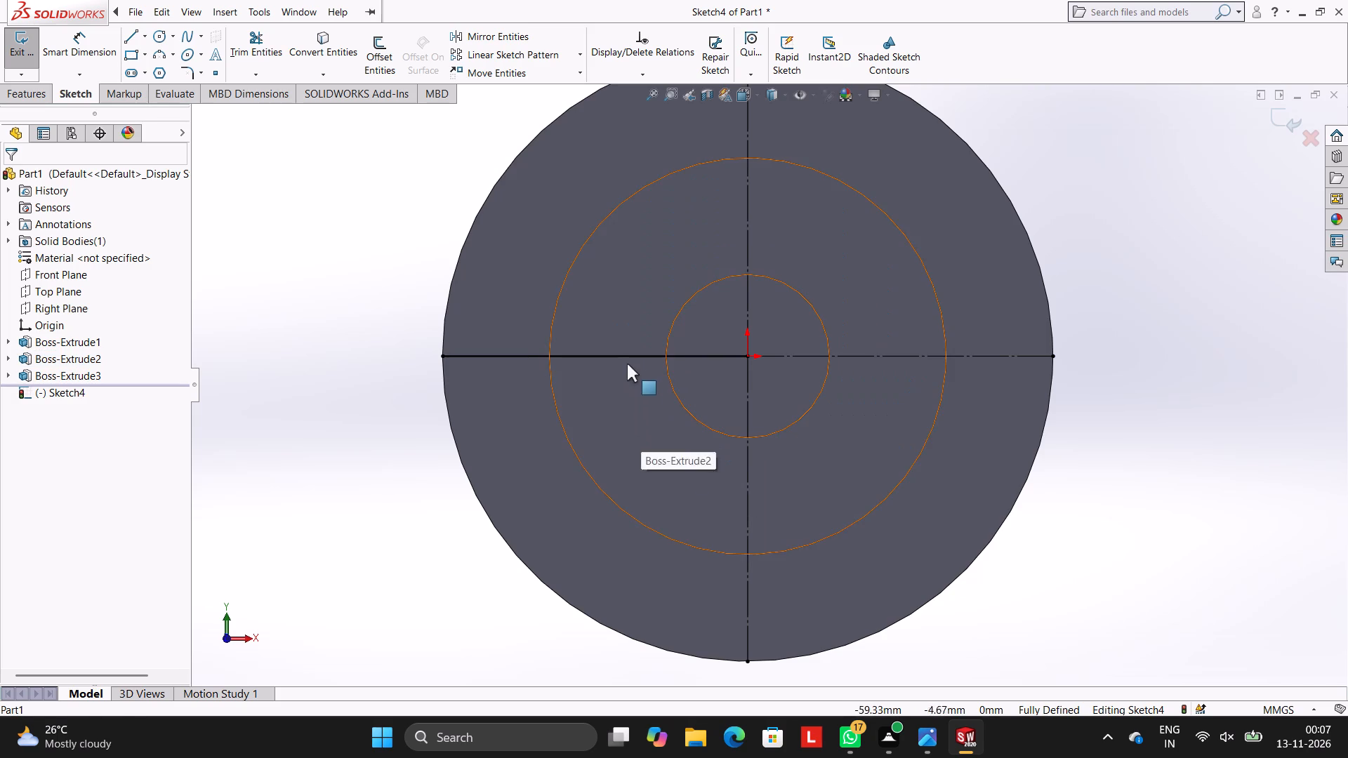
{"action": "left_click", "coordinate": [625, 359]}
{"action": "left_click", "coordinate": [689, 313]}
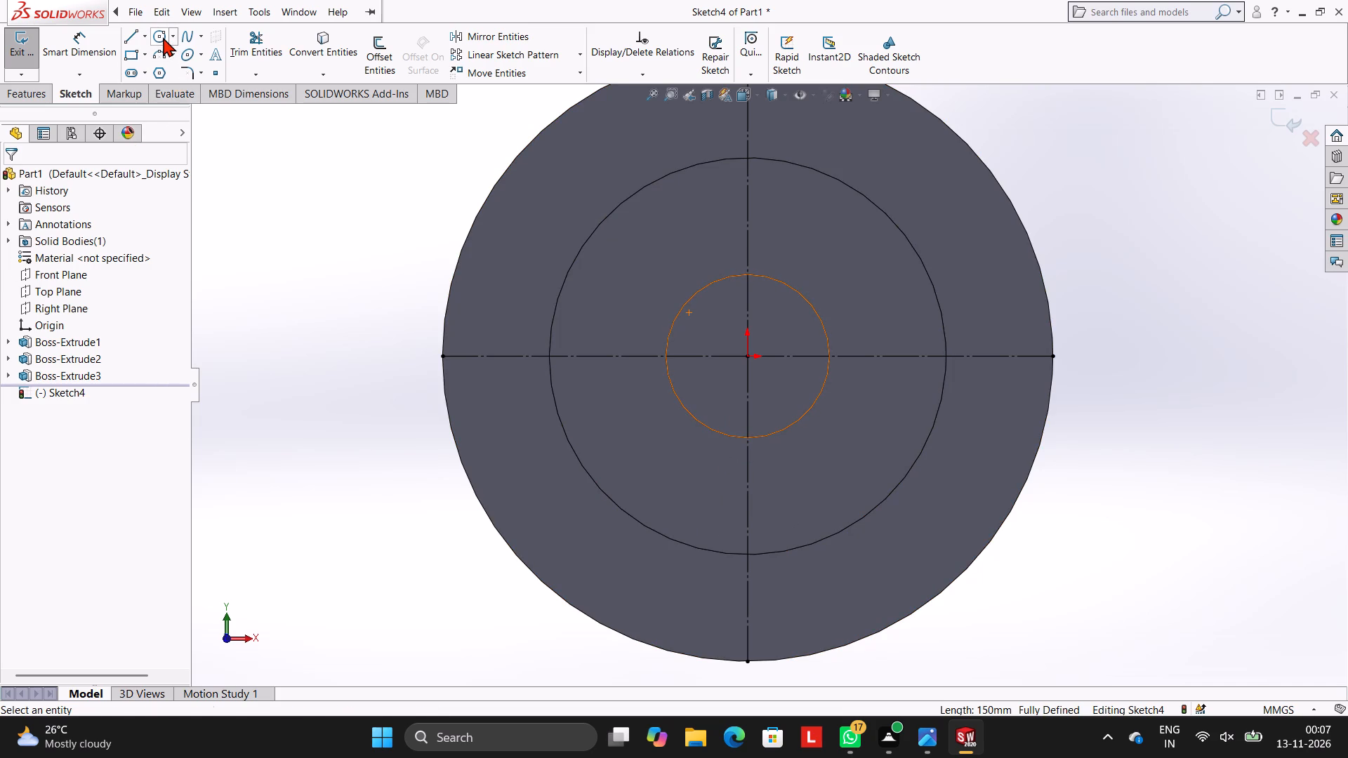
Sketch a slanted line about 172 mm long from the origin up and toward -X, ending just beyond the disc's edge.
{"action": "left_click", "coordinate": [136, 36]}
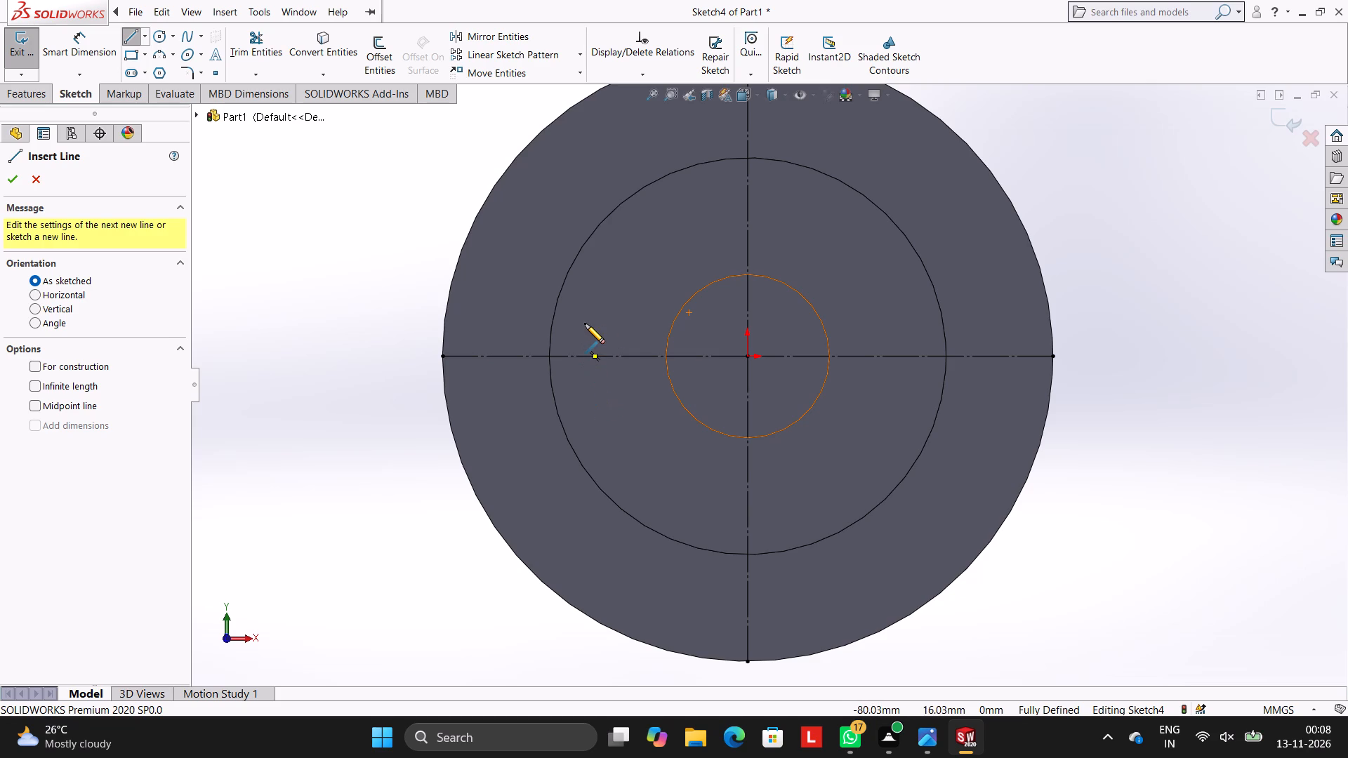
{"action": "left_click", "coordinate": [745, 357]}
{"action": "scroll", "coordinate": [624, 180], "scroll_direction": "up", "scroll_amount": 2}
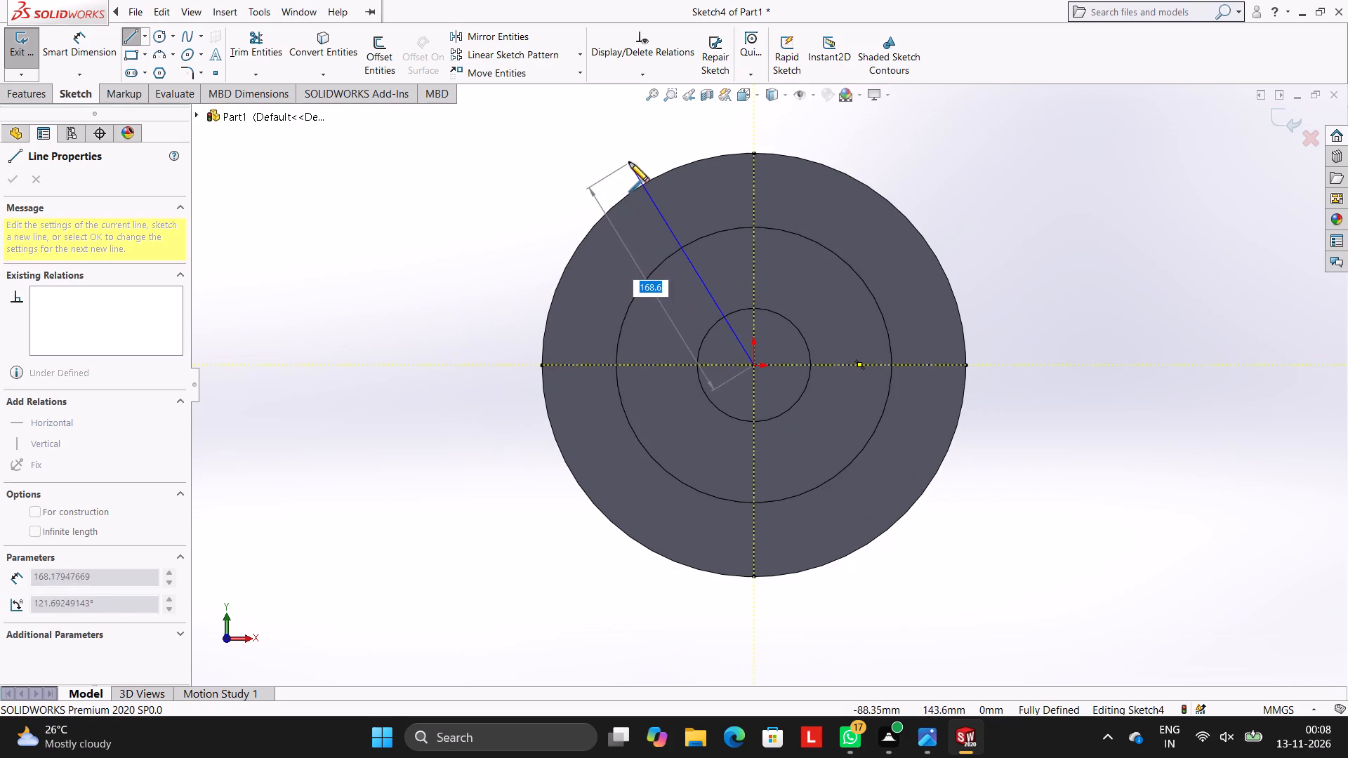
{"action": "left_click", "coordinate": [621, 162]}
{"action": "key", "text": "Escape"}
{"action": "key", "text": "Escape"}
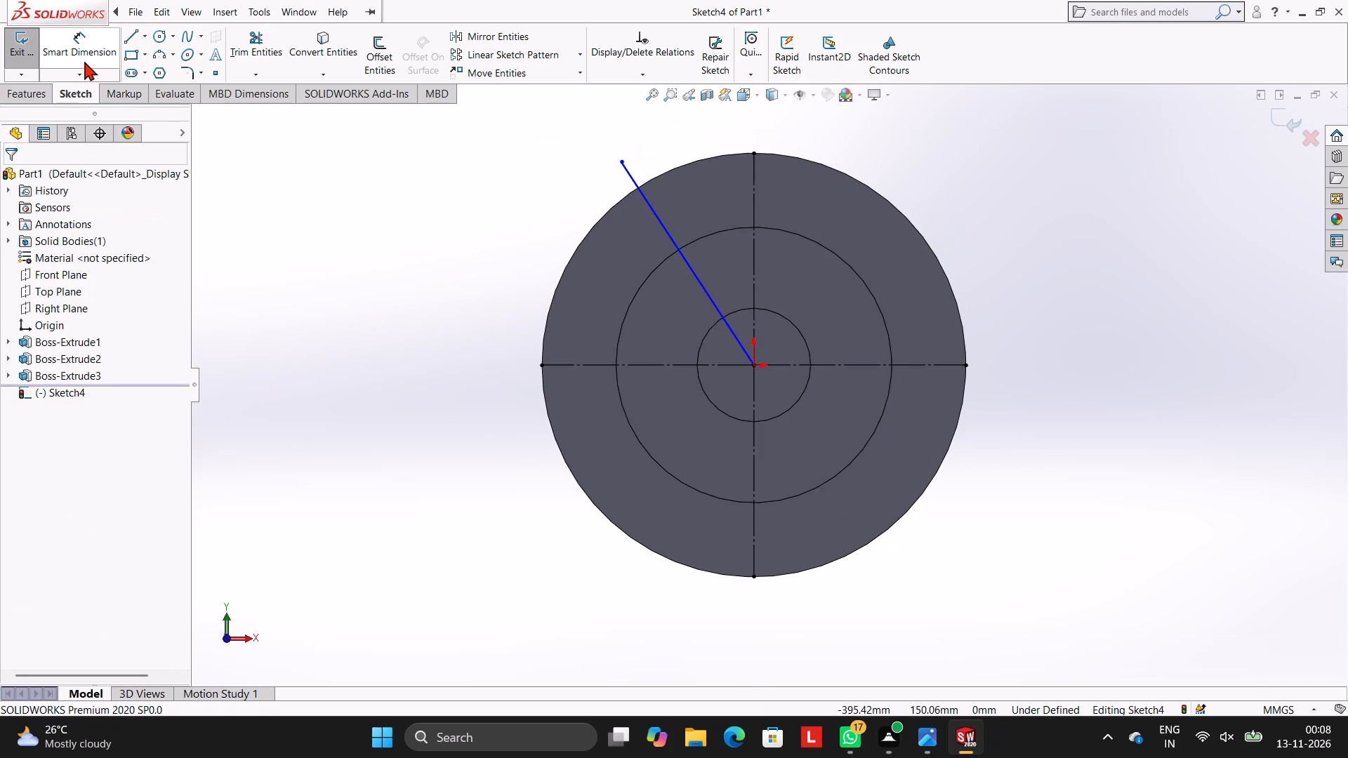
Dimension the angle between the slanted line and the upper vertical centerline as 22.2°.
{"action": "left_click", "coordinate": [85, 55]}
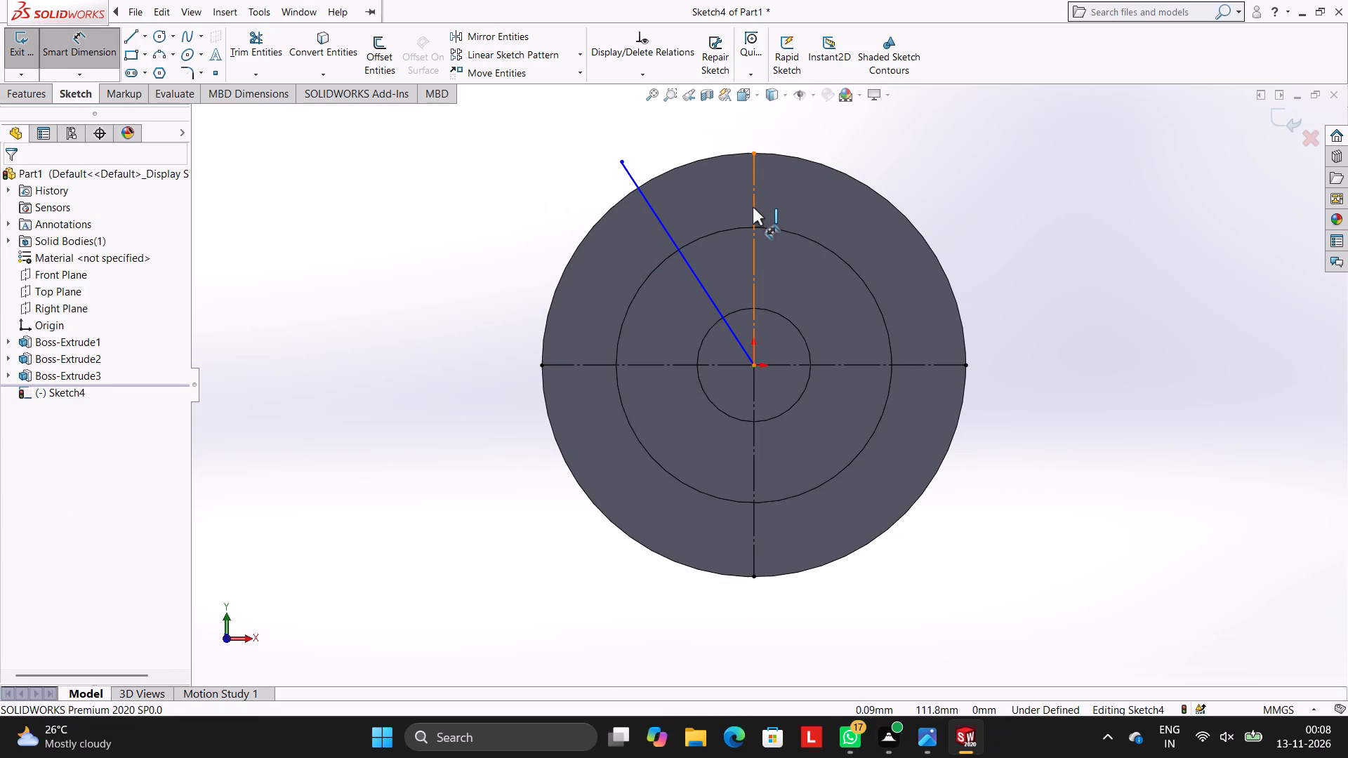
{"action": "left_click", "coordinate": [752, 208]}
{"action": "left_click", "coordinate": [654, 206]}
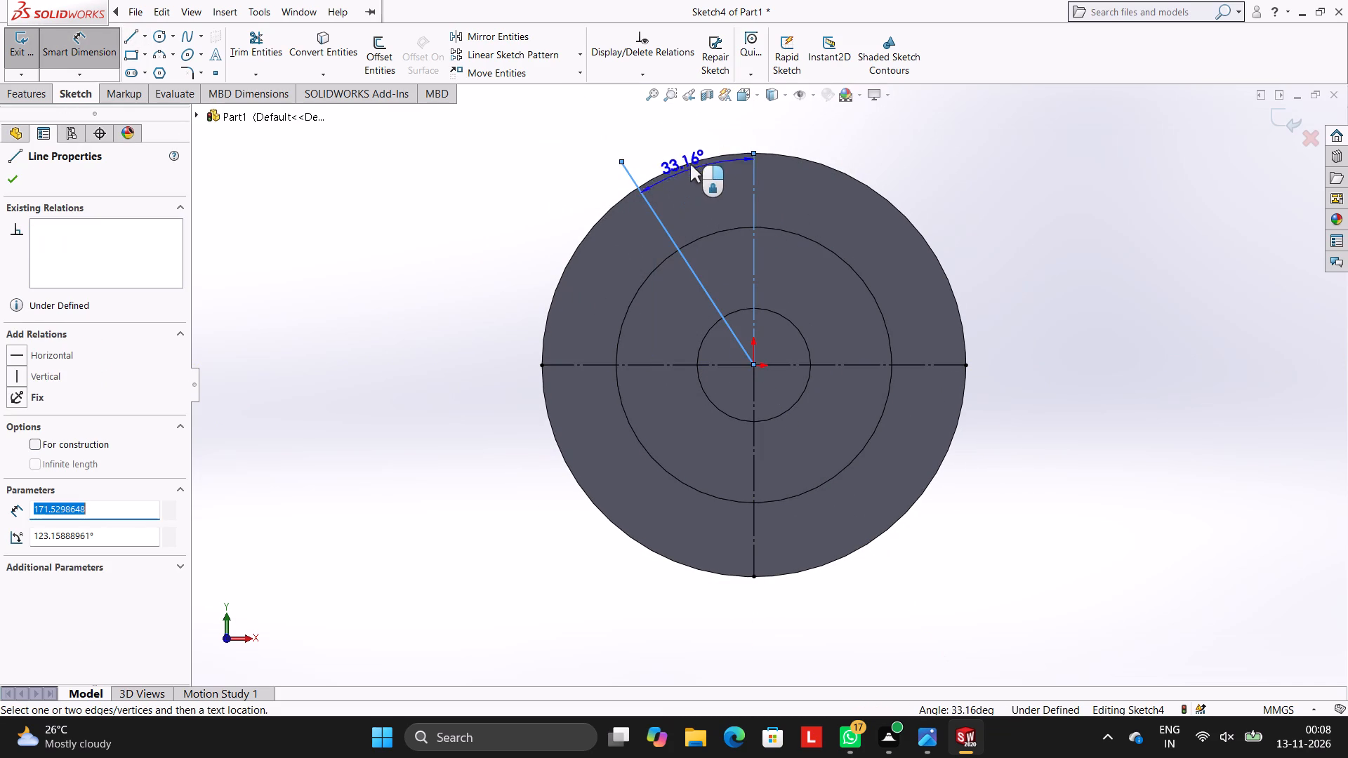
{"action": "left_click", "coordinate": [692, 150]}
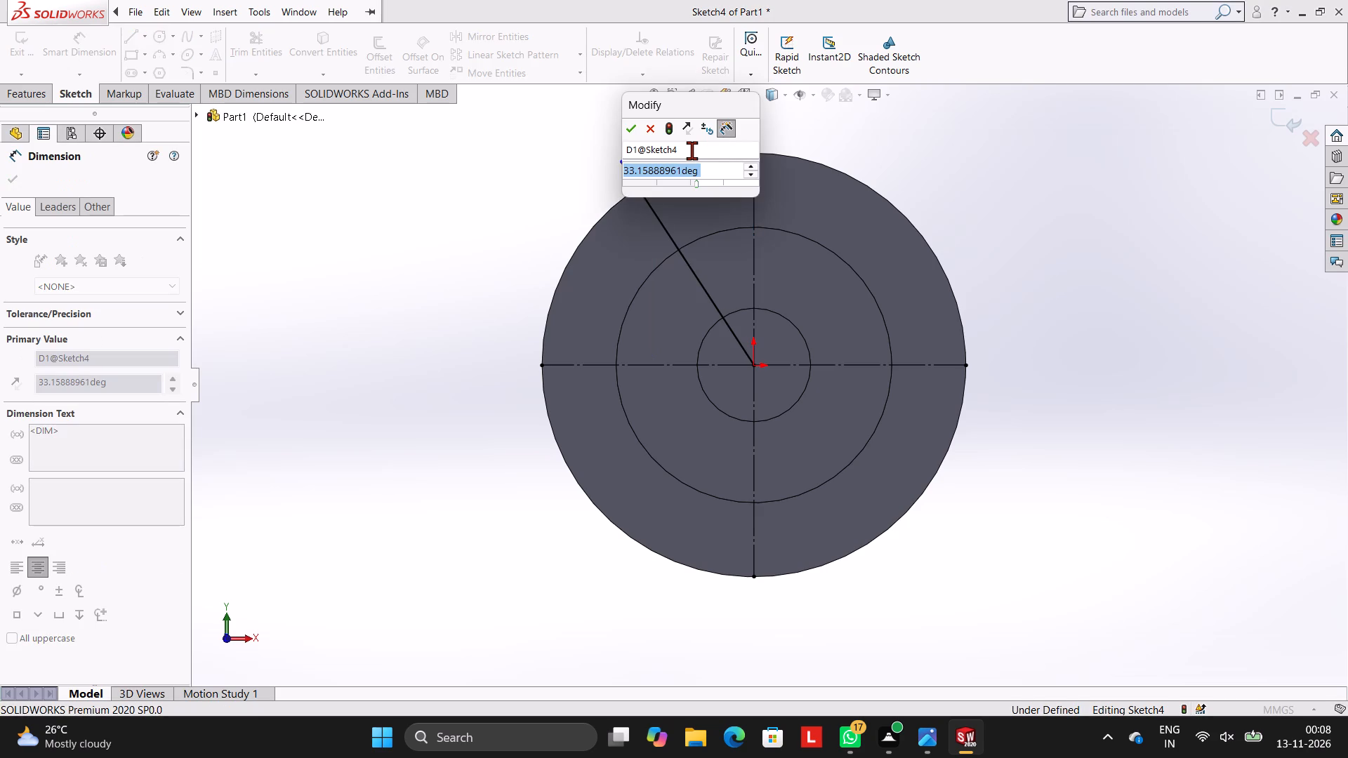
{"action": "type", "text": "22.2"}
{"action": "key", "text": "Return"}
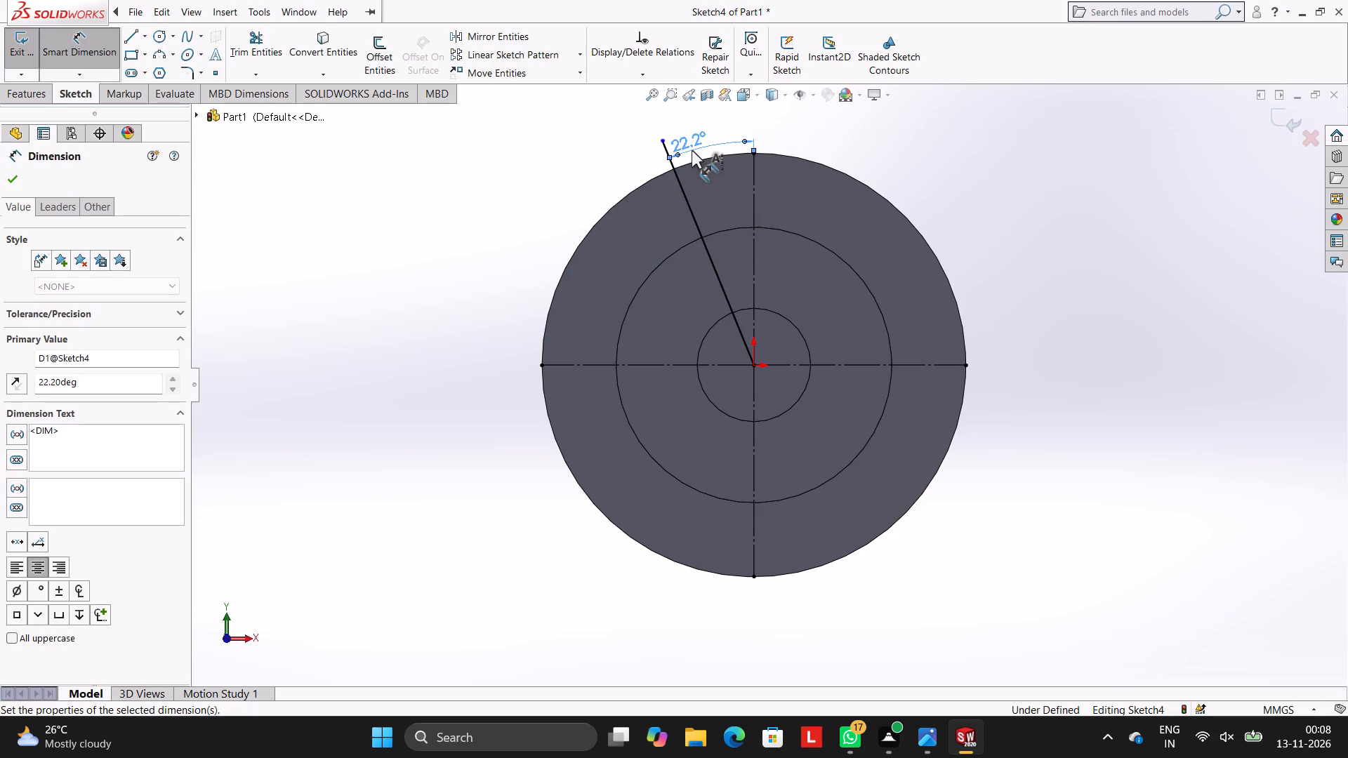
{"action": "key", "text": "Escape"}
{"action": "key", "text": "Escape"}
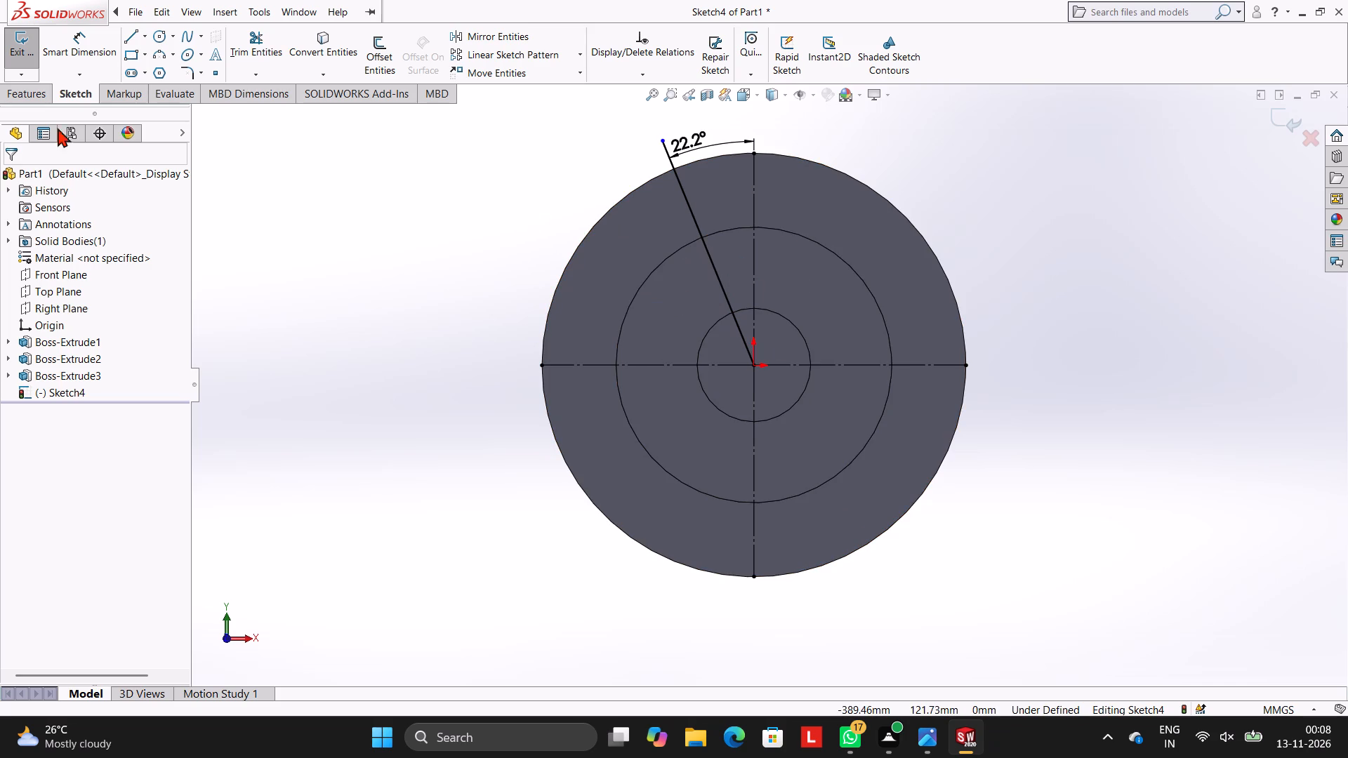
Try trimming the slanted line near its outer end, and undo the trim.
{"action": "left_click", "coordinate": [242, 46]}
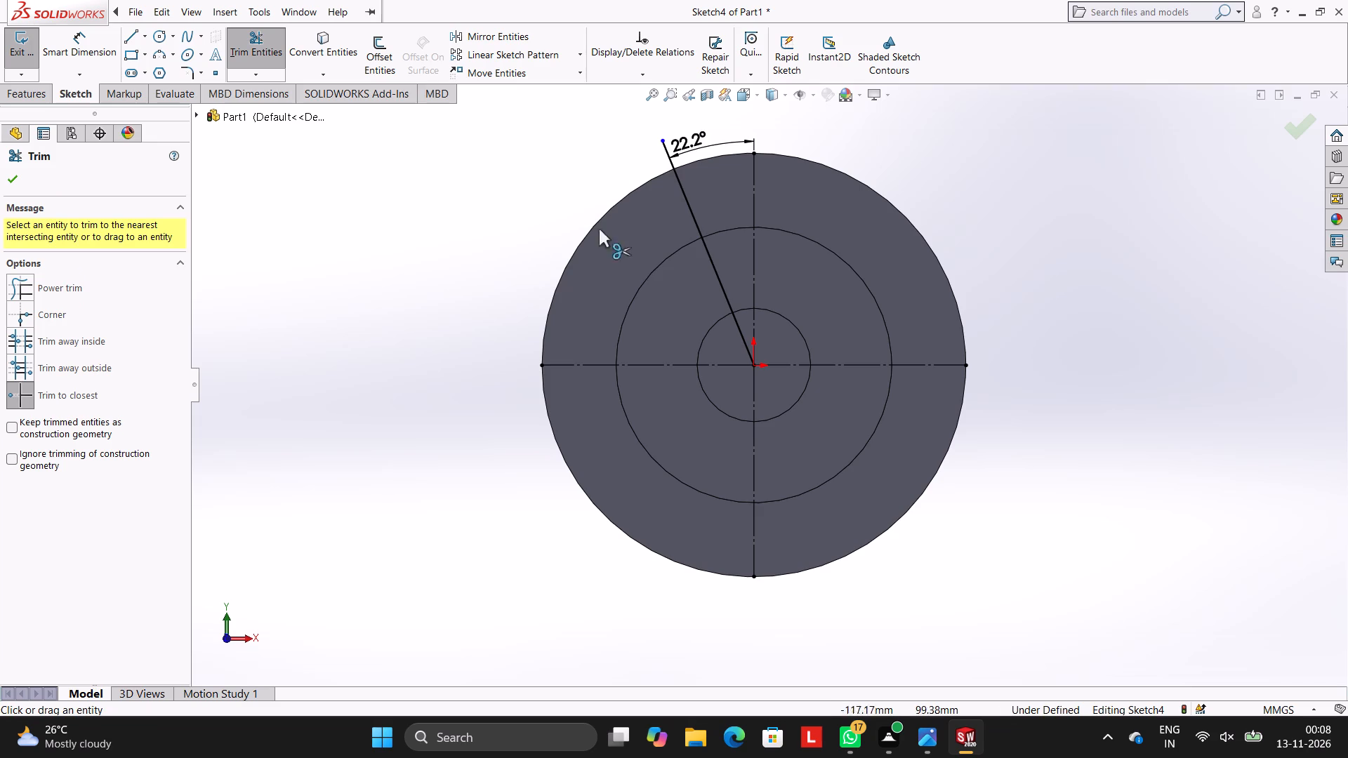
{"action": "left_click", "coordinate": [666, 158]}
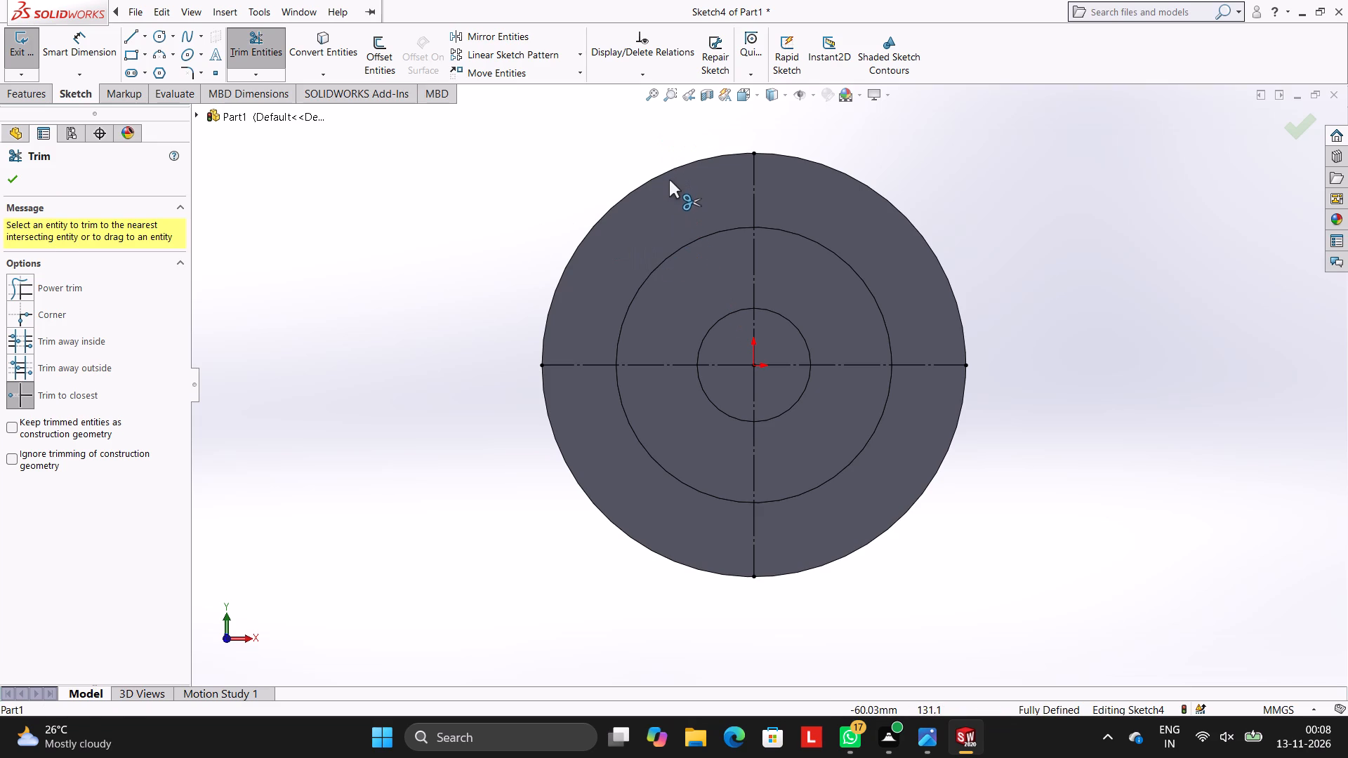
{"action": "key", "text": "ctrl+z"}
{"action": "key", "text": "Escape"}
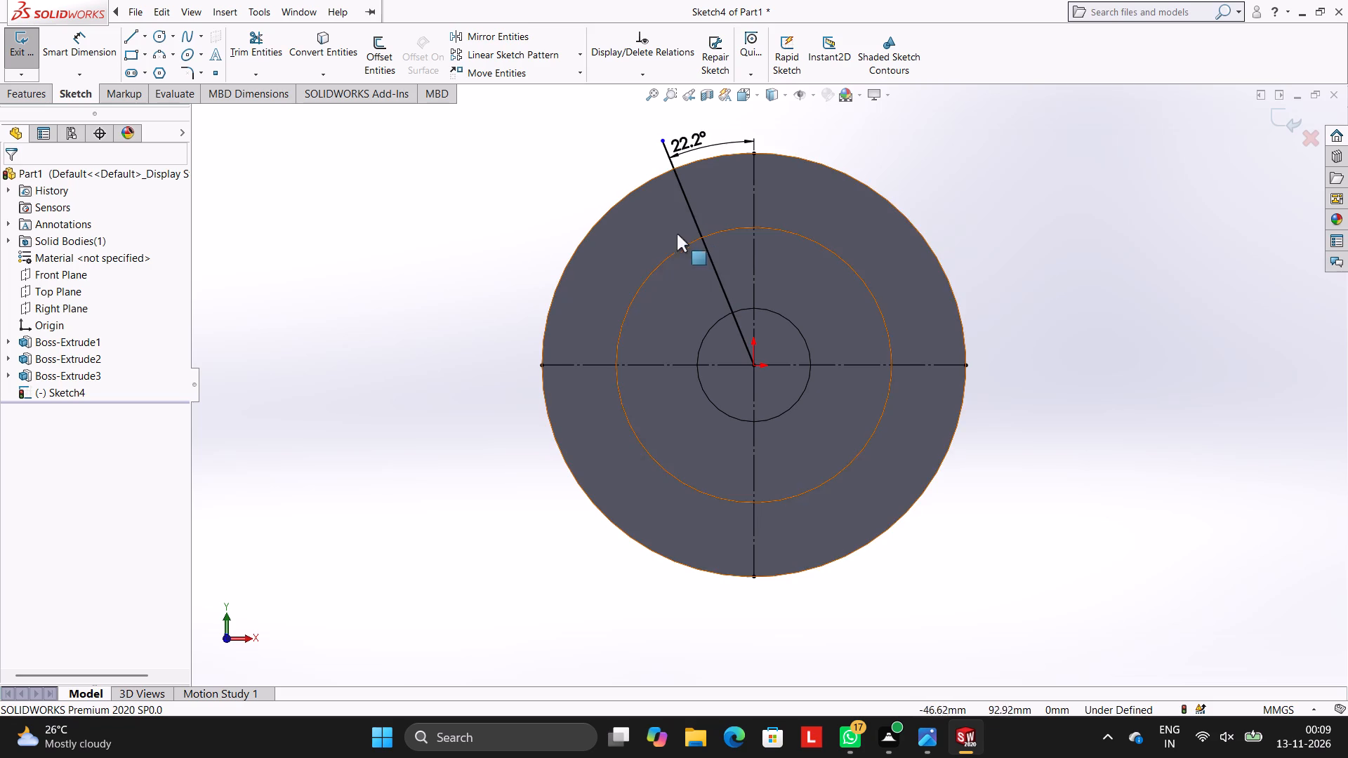
Sketch a circle centred on the origin and matching the edge of the 195 mm boss, with radius 97.5 mm.
{"action": "left_click", "coordinate": [156, 40]}
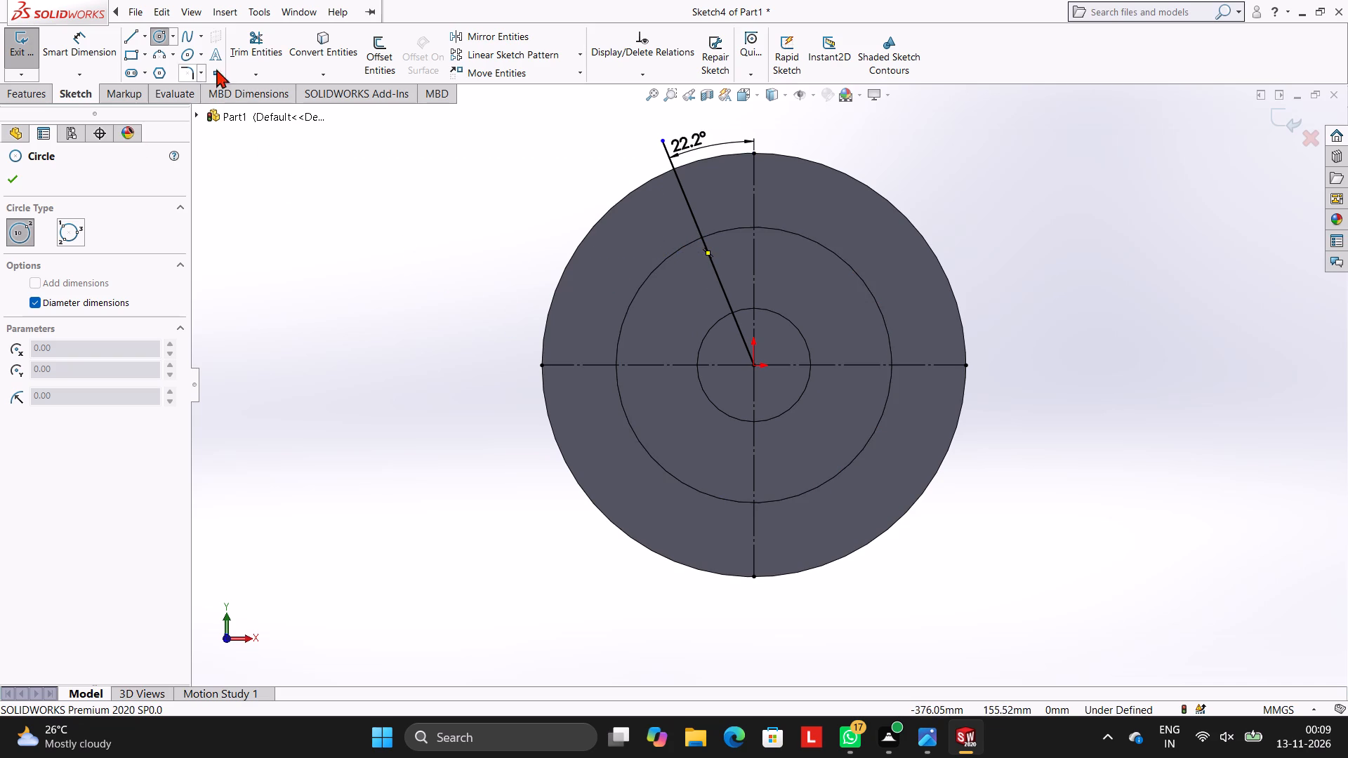
{"action": "left_click", "coordinate": [753, 365]}
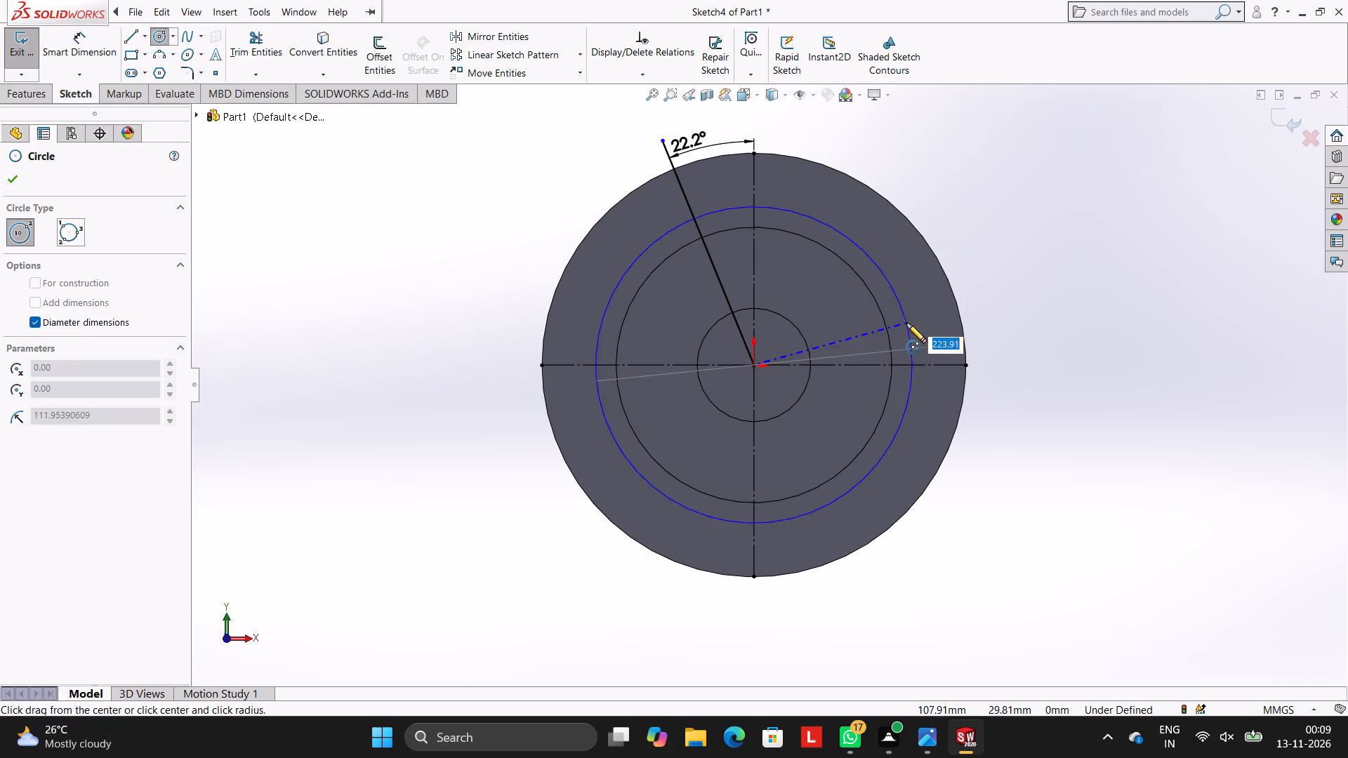
{"action": "left_click", "coordinate": [876, 309]}
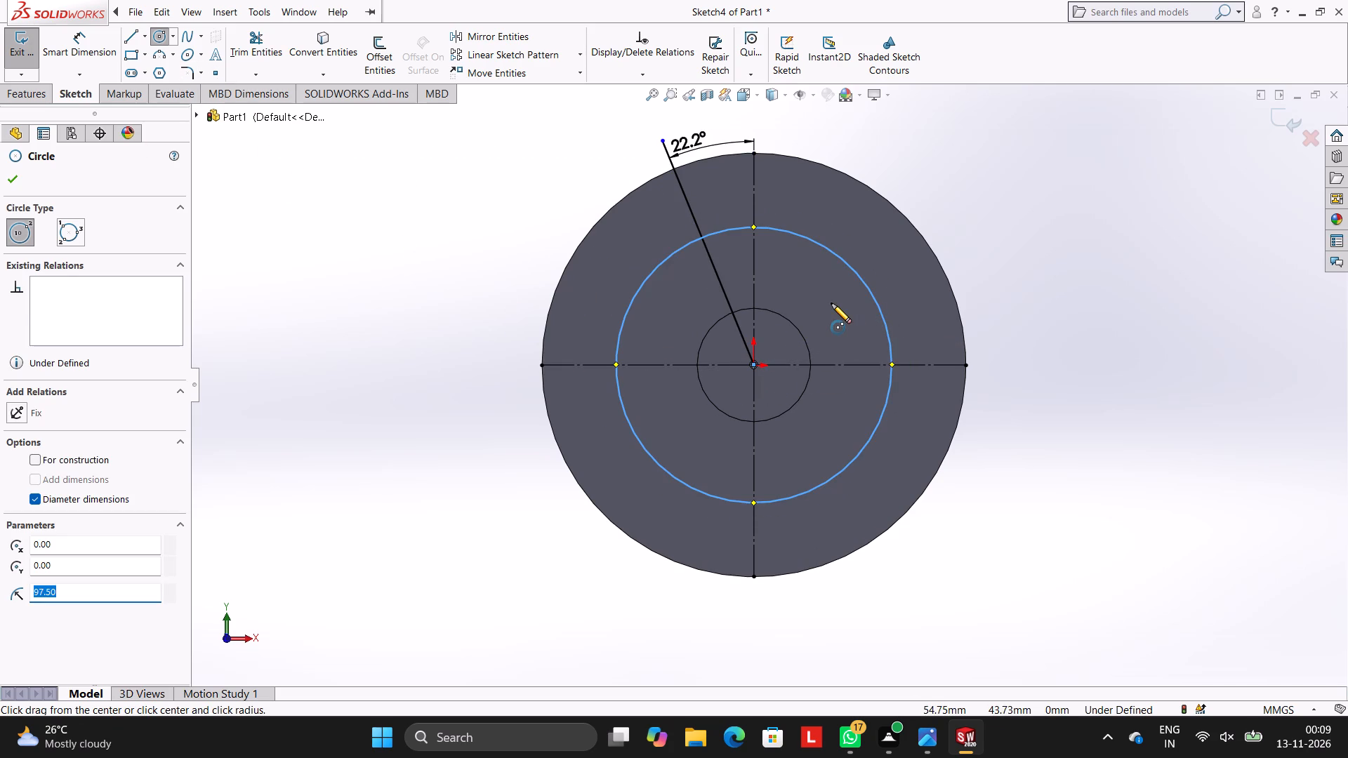
{"action": "key", "text": "Escape"}
{"action": "key", "text": "Escape"}
Trim the portion of the slanted line that lies outside the 97.5 mm radius circle.
{"action": "left_click", "coordinate": [264, 46]}
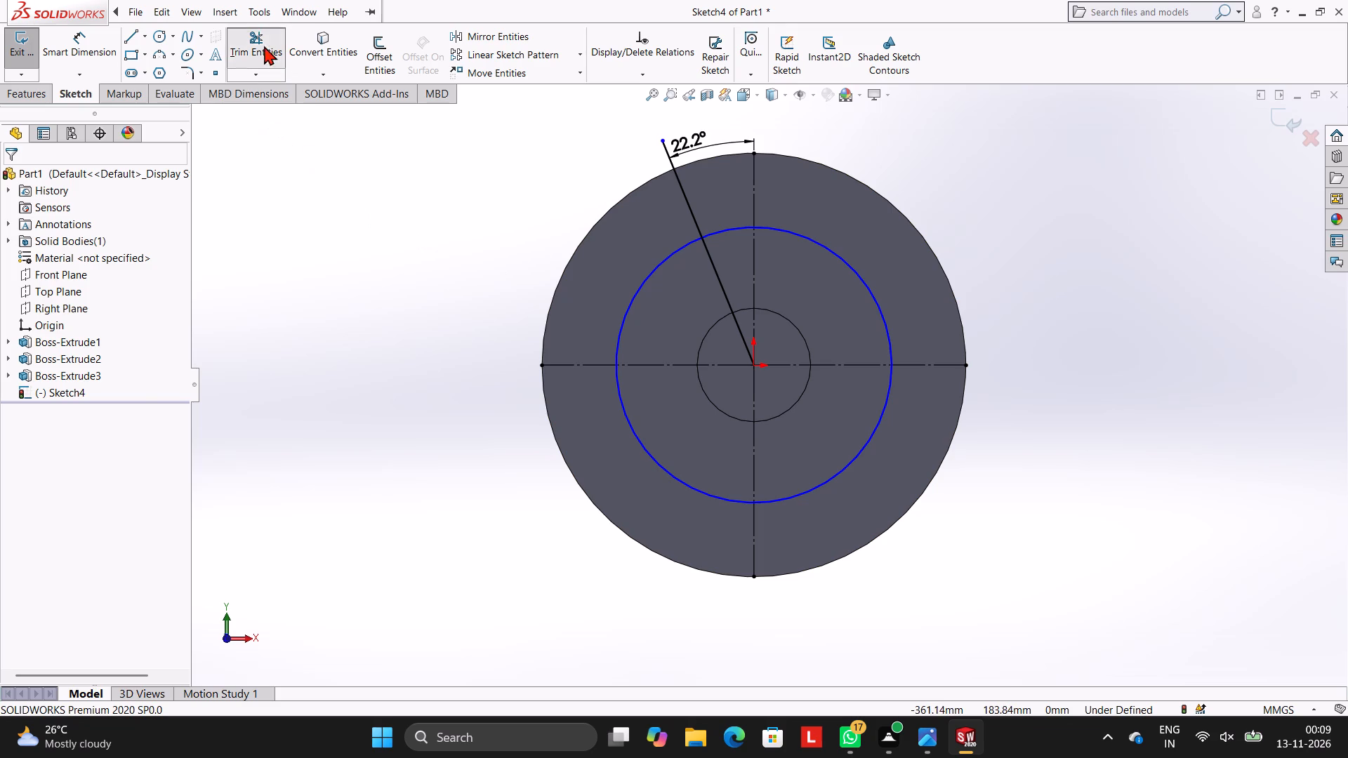
{"action": "left_click", "coordinate": [689, 205]}
{"action": "key", "text": "Escape"}
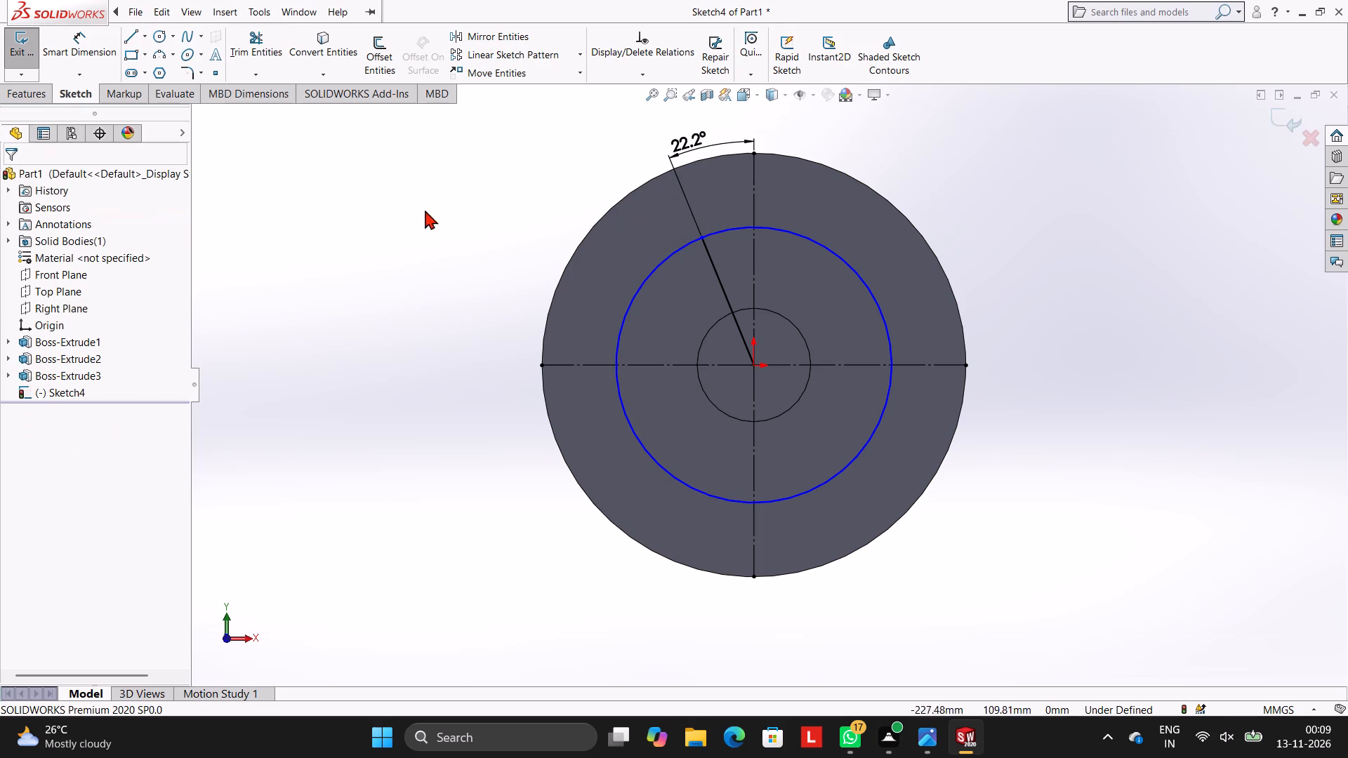
{"action": "key", "text": "Escape"}
Sketch a 35 mm diameter circle centred where the slanted line meets the 97.5 mm radius circle.
{"action": "left_click", "coordinate": [160, 34]}
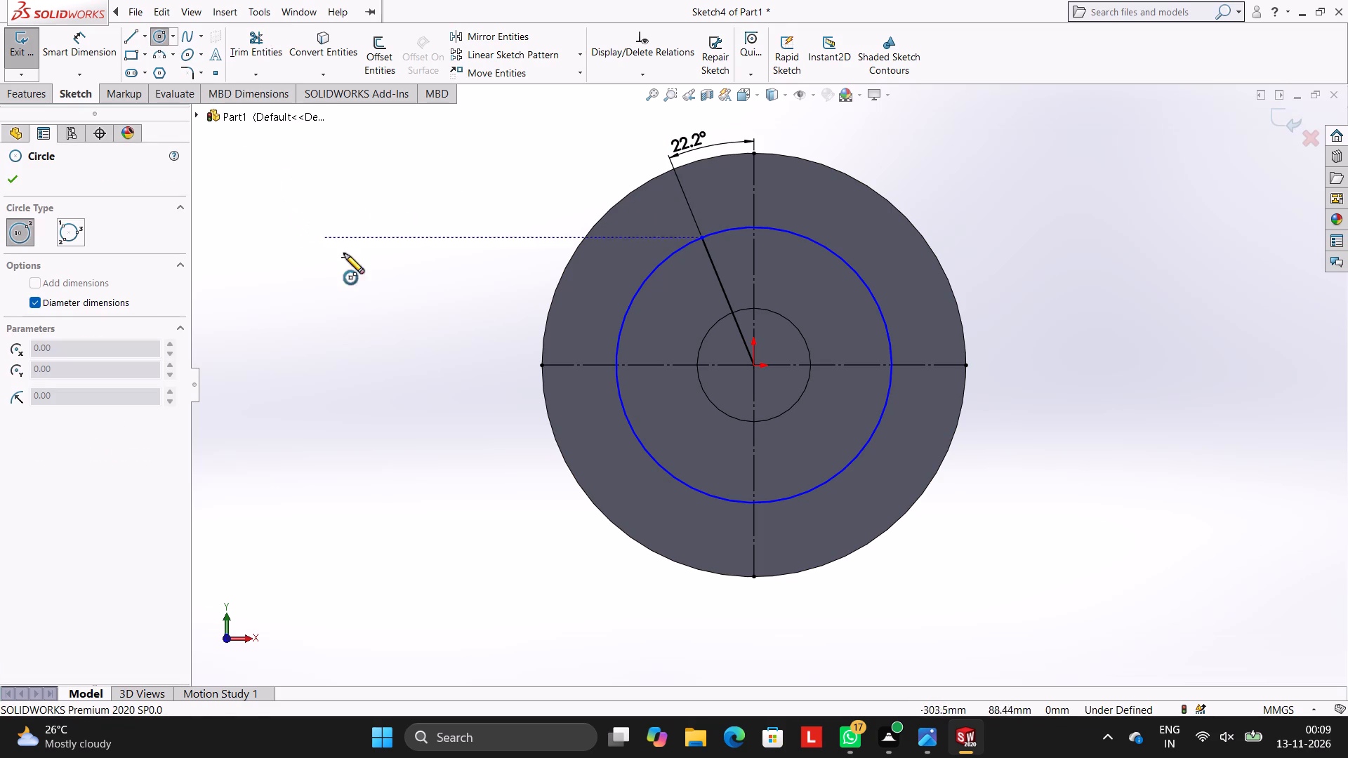
{"action": "left_click", "coordinate": [703, 238]}
{"action": "type", "text": "35"}
{"action": "key", "text": "Return"}
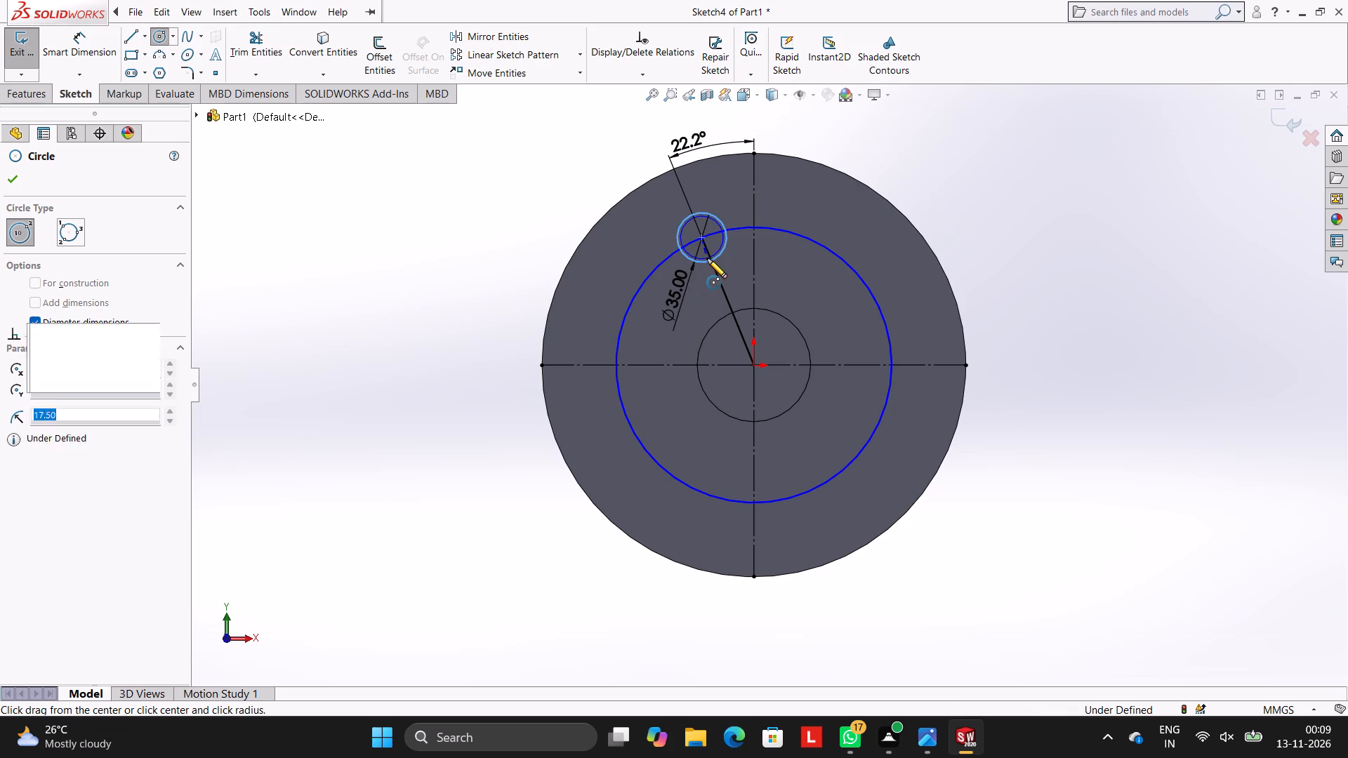
{"action": "key", "text": "Escape"}
{"action": "key", "text": "Escape"}
{"action": "key", "text": "Escape"}
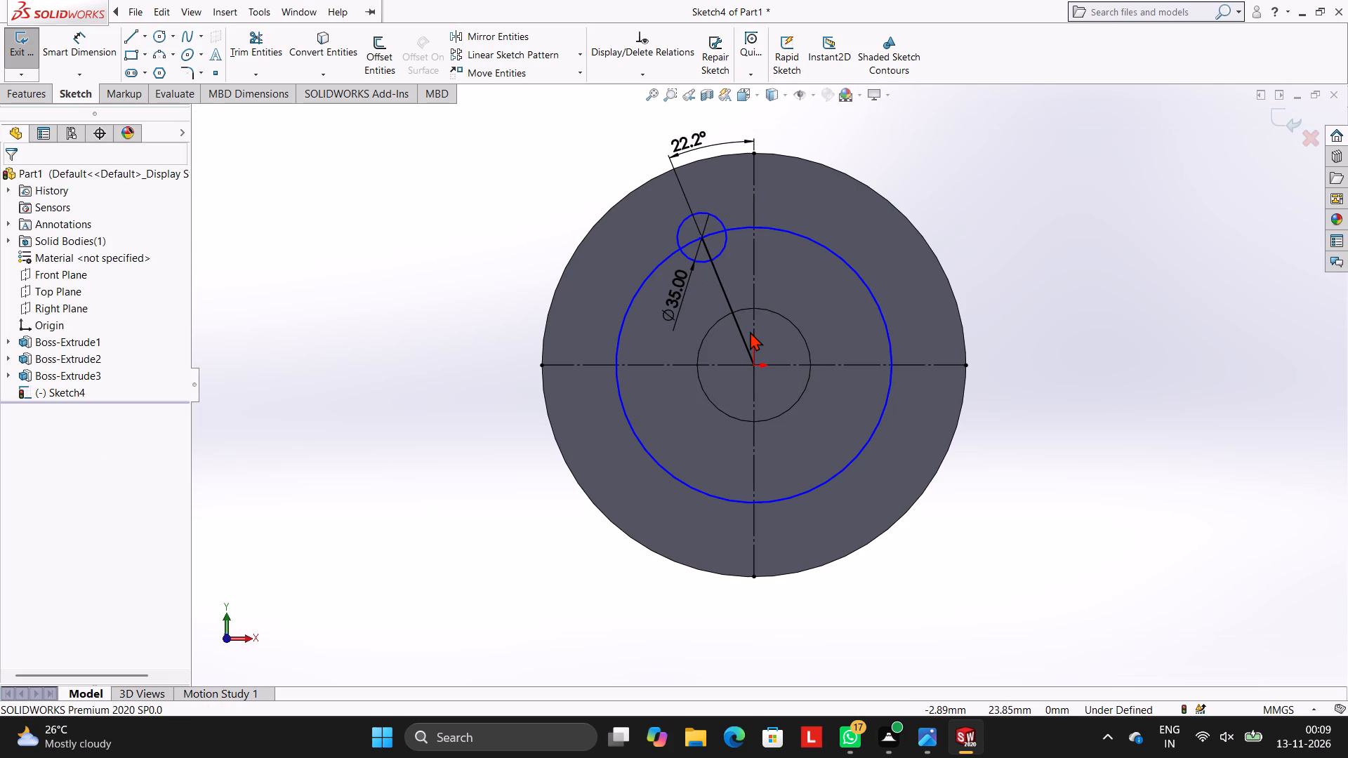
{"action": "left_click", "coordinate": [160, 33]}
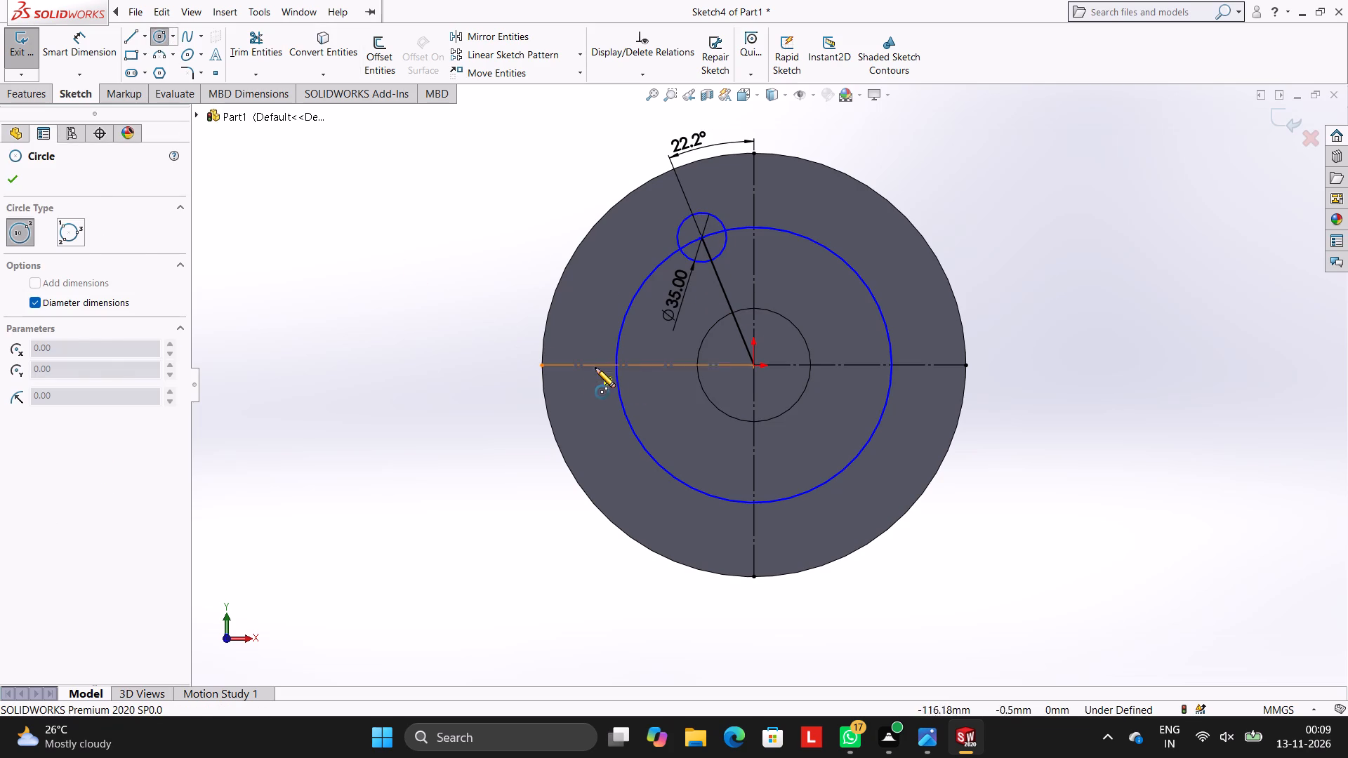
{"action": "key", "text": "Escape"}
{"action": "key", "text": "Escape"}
Create a circular sketch pattern of the 35 mm circle about the origin with 4 equally spaced instances over 360°.
{"action": "left_click", "coordinate": [723, 245]}
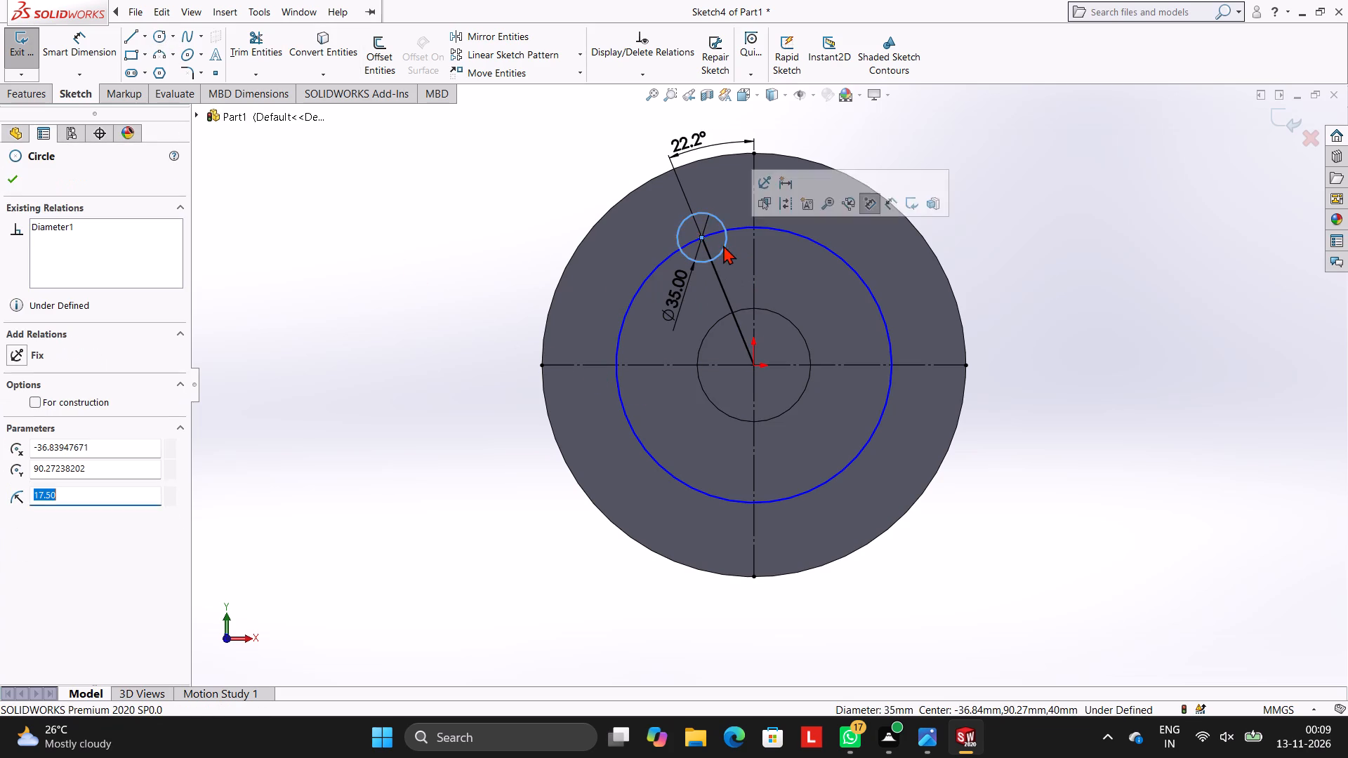
{"action": "left_click", "coordinate": [581, 56]}
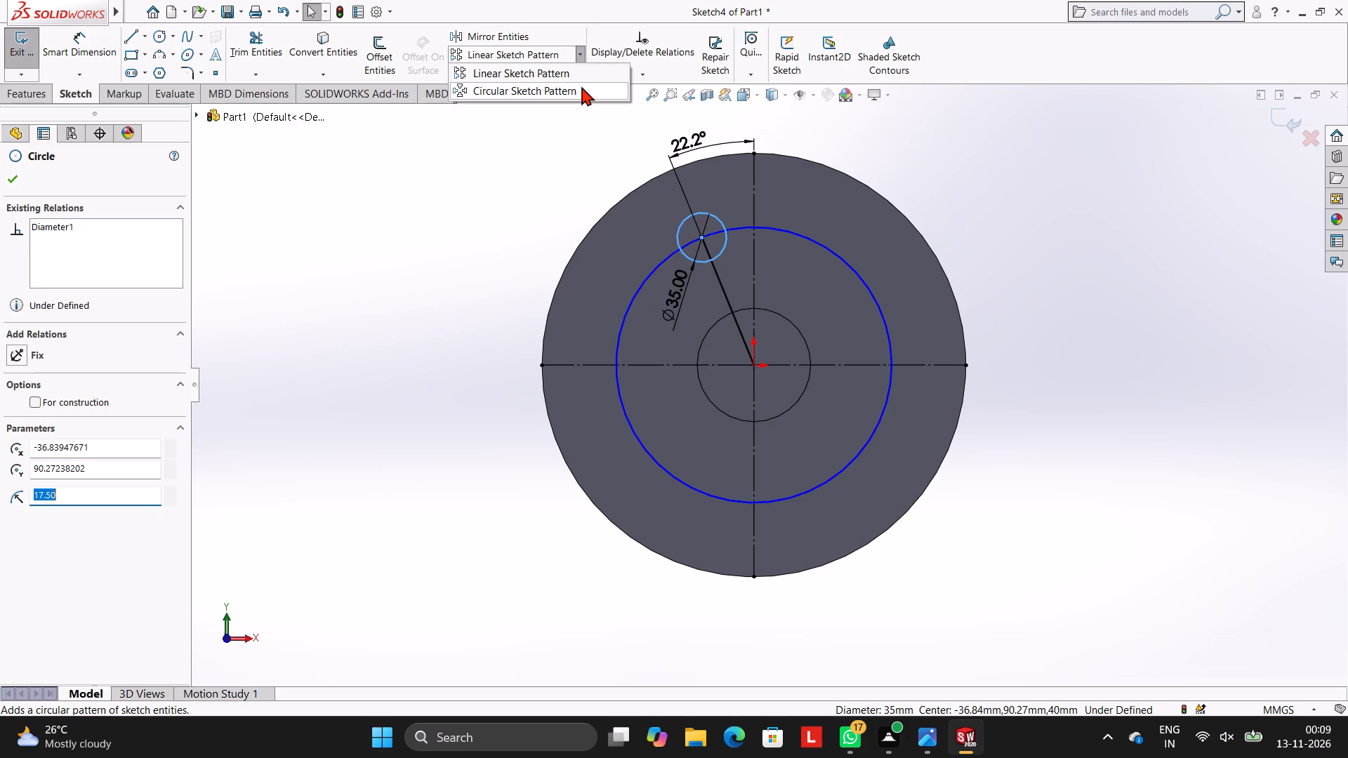
{"action": "left_click", "coordinate": [581, 86]}
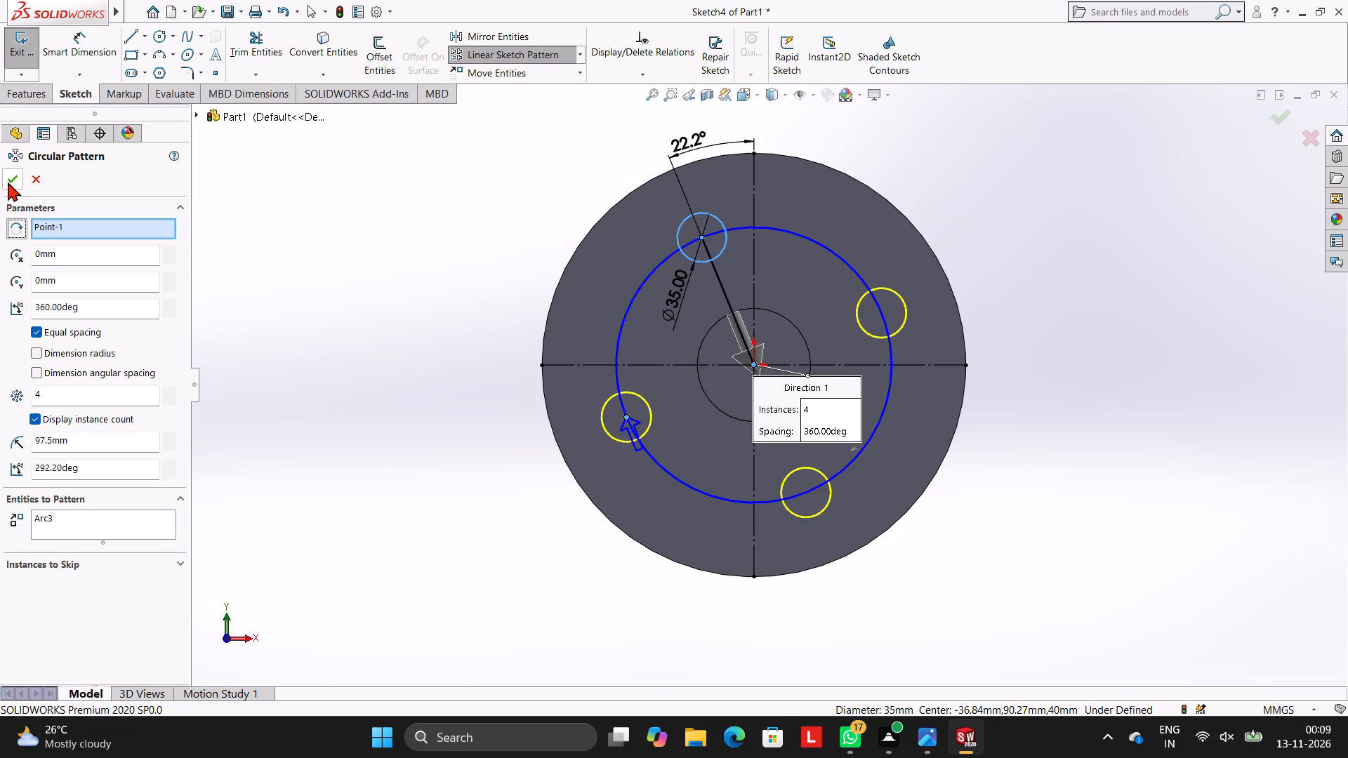
{"action": "left_click", "coordinate": [8, 182]}
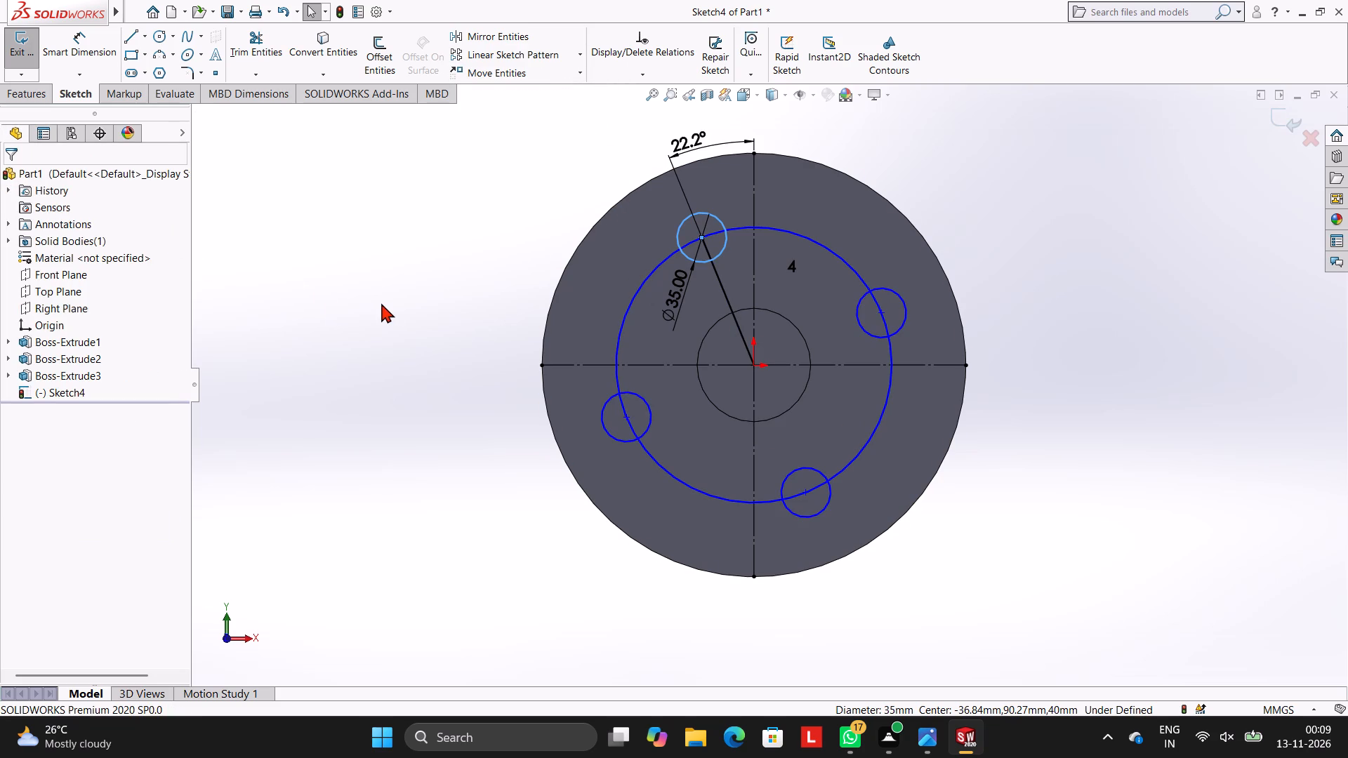
{"action": "key", "text": "Escape"}
{"action": "left_click", "coordinate": [391, 286]}
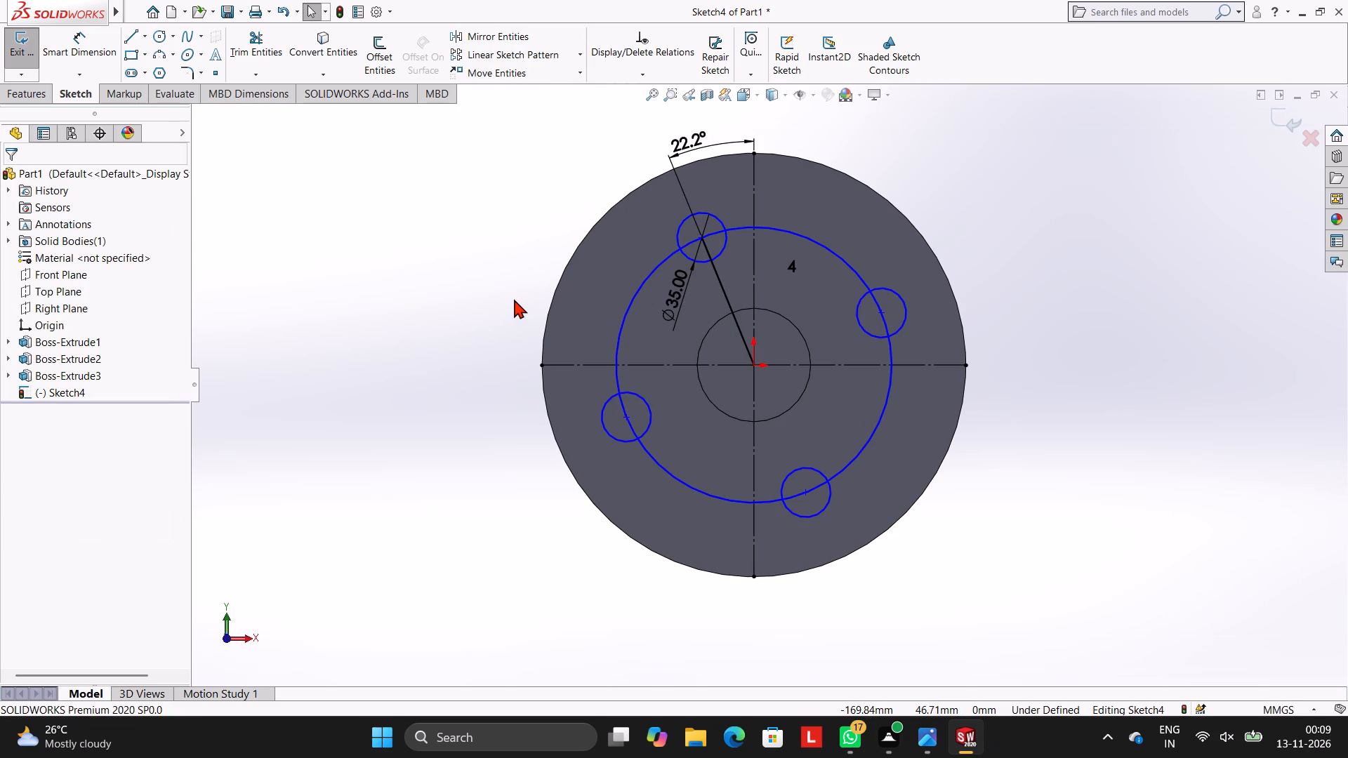
Sketch a 254 mm diameter circle centred on the origin.
{"action": "left_click", "coordinate": [161, 34]}
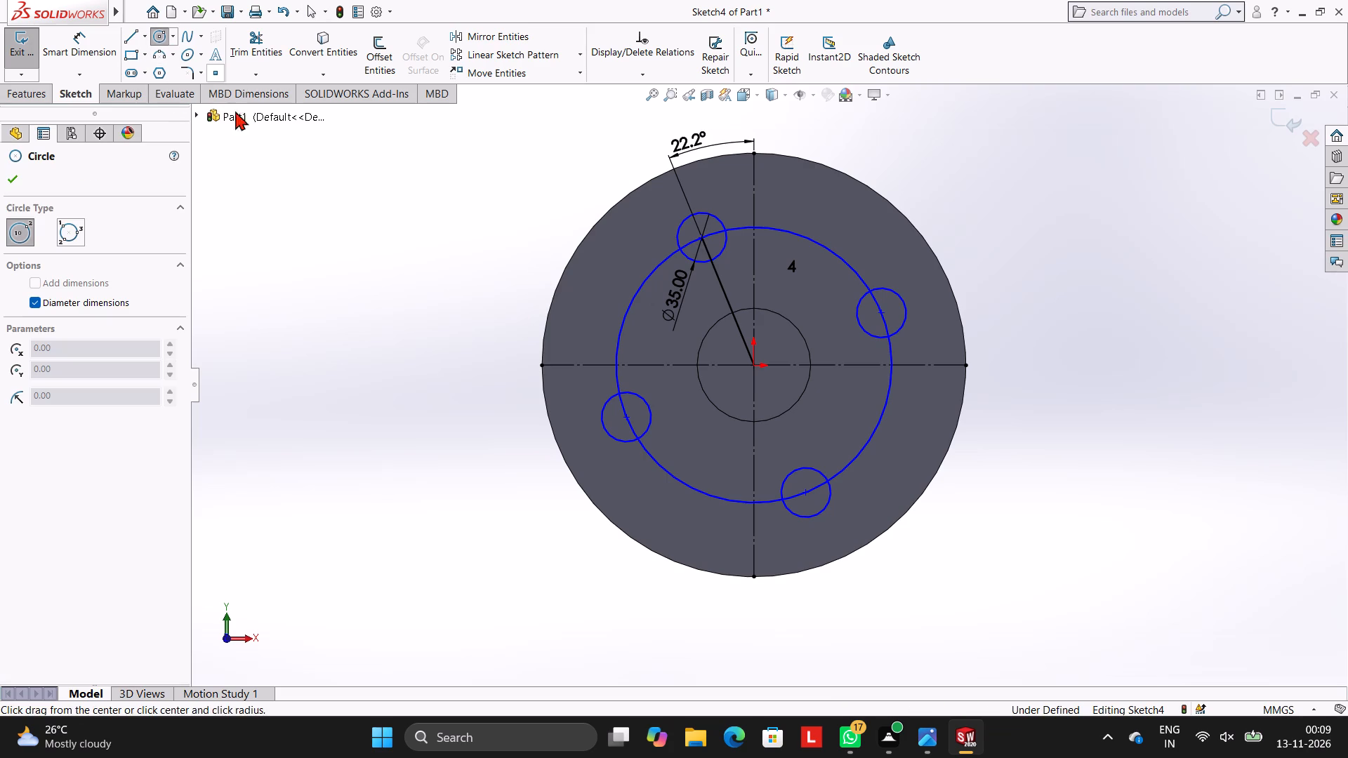
{"action": "left_click", "coordinate": [753, 364]}
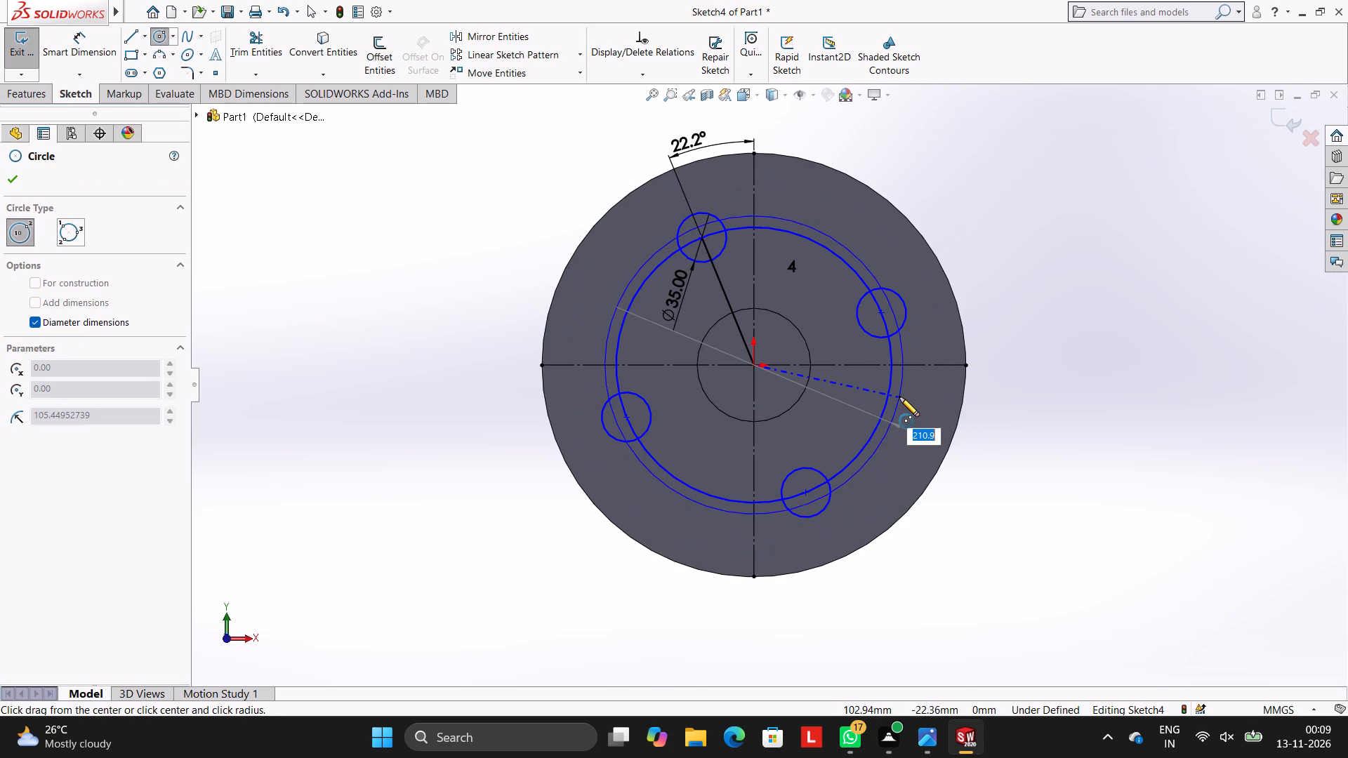
{"action": "type", "text": "254"}
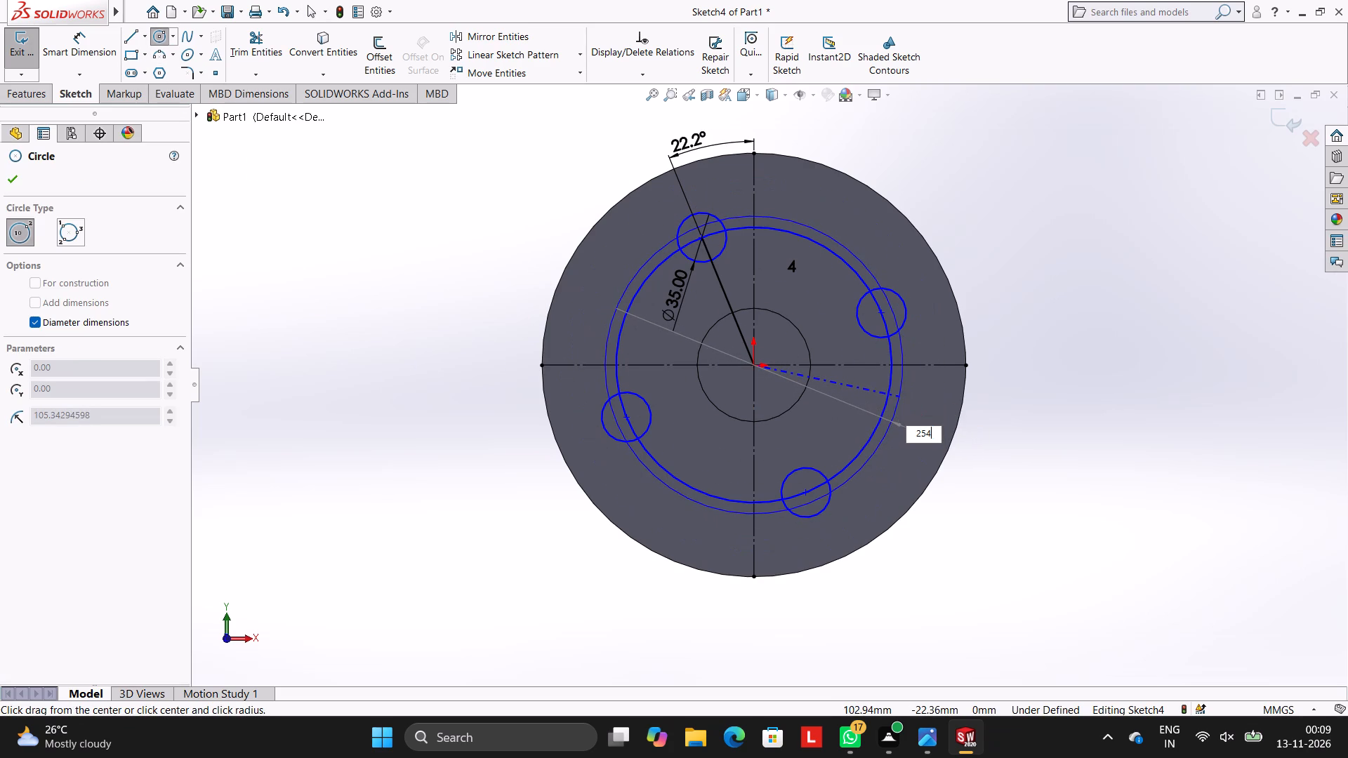
{"action": "key", "text": "Return"}
{"action": "key", "text": "Escape"}
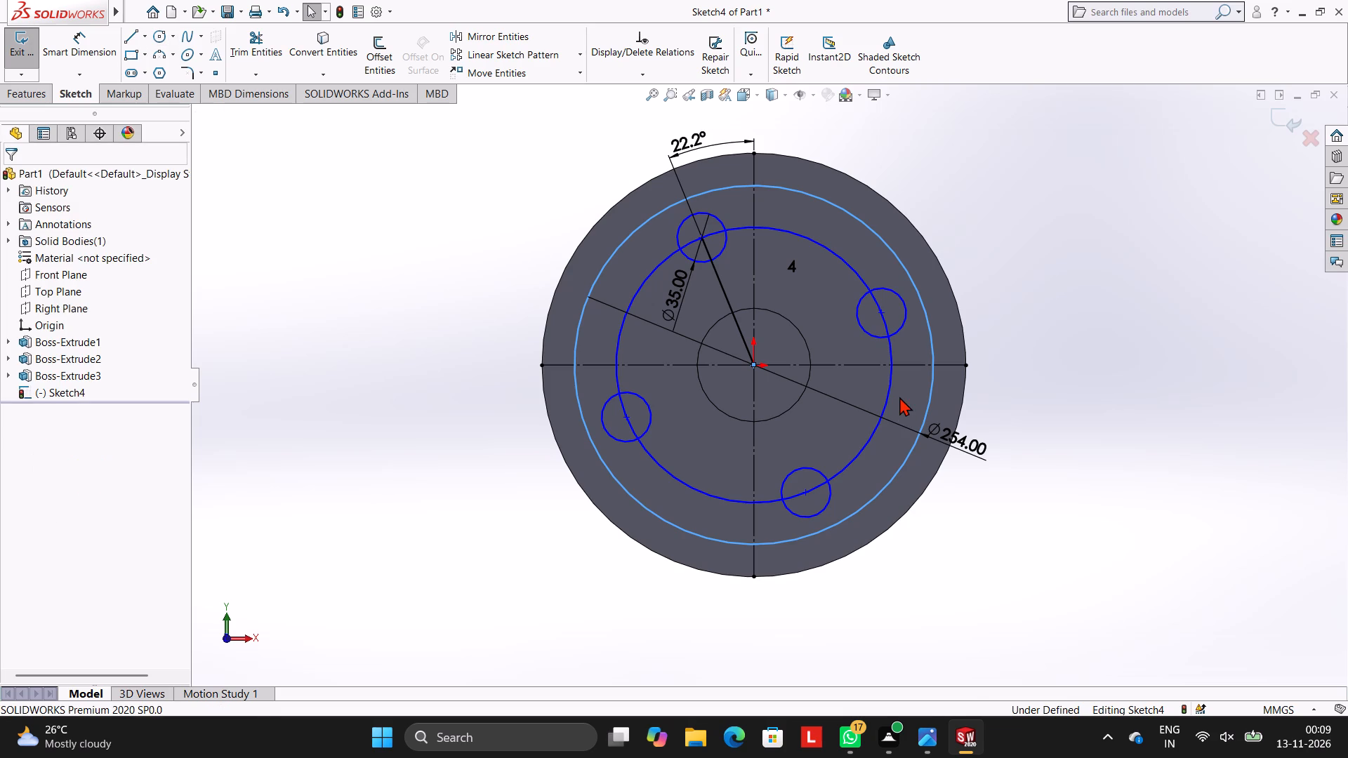
{"action": "key", "text": "Escape"}
{"action": "key", "text": "Escape"}
Convert the 254 mm circle to construction geometry.
{"action": "left_click", "coordinate": [912, 281]}
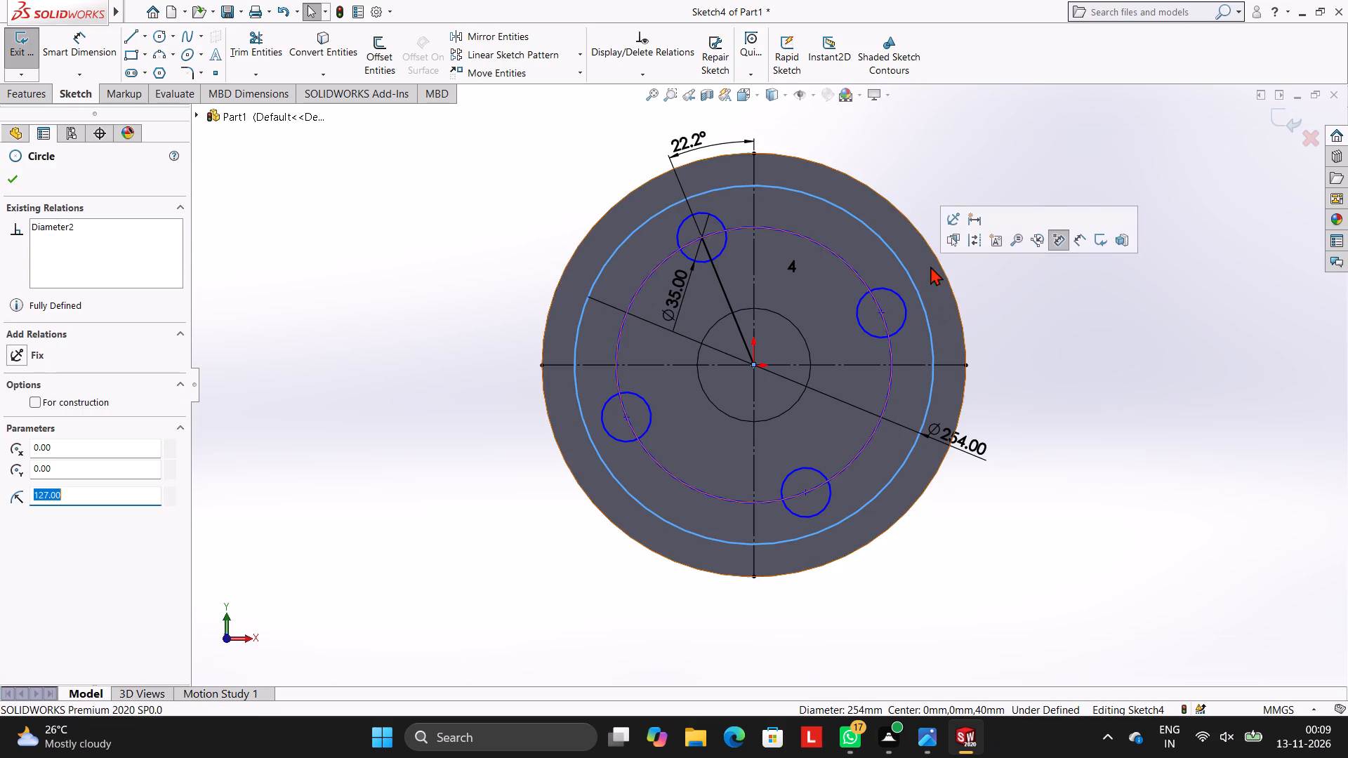
{"action": "left_click", "coordinate": [974, 240]}
{"action": "key", "text": "Escape"}
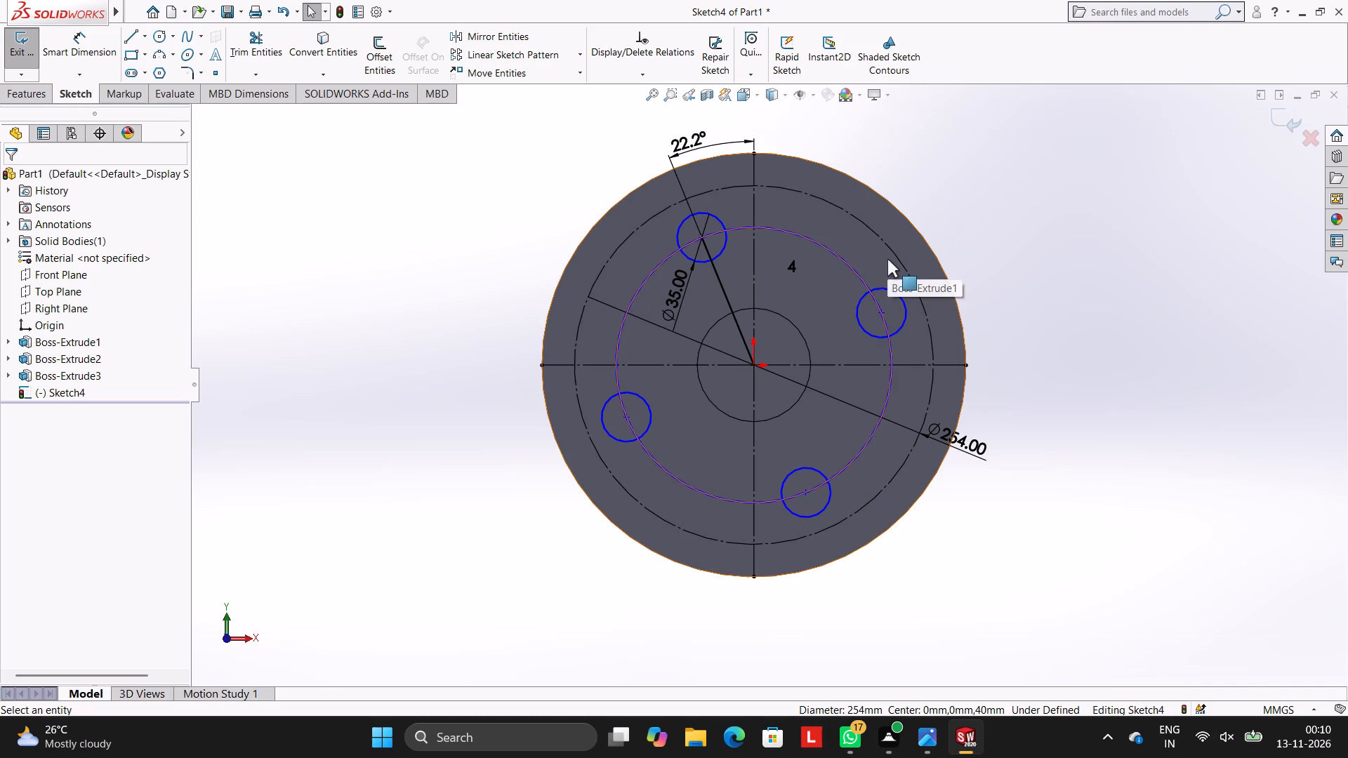
Sketch a slanted line about 181 mm long from the origin up and to the right, past the disc's outer edge, at about 48°.
{"action": "left_click", "coordinate": [159, 41]}
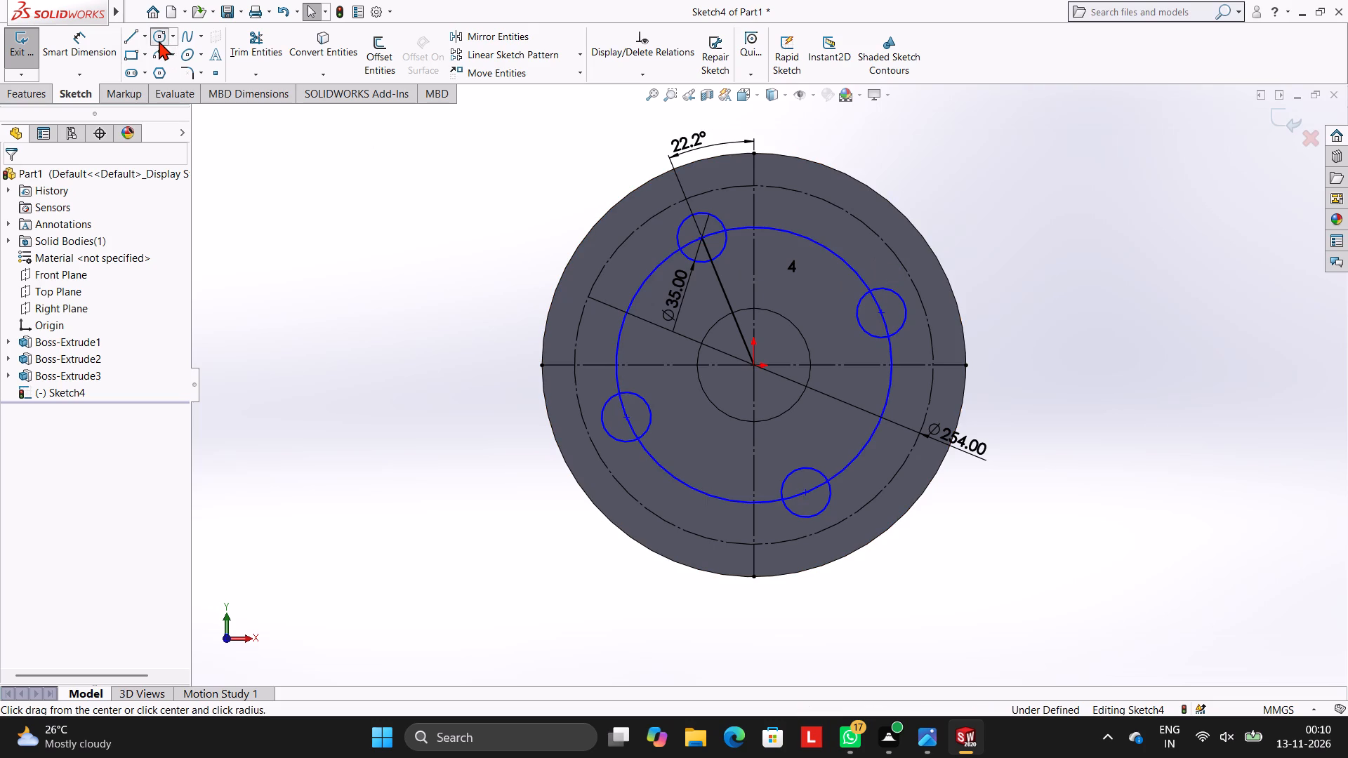
{"action": "left_click", "coordinate": [130, 36]}
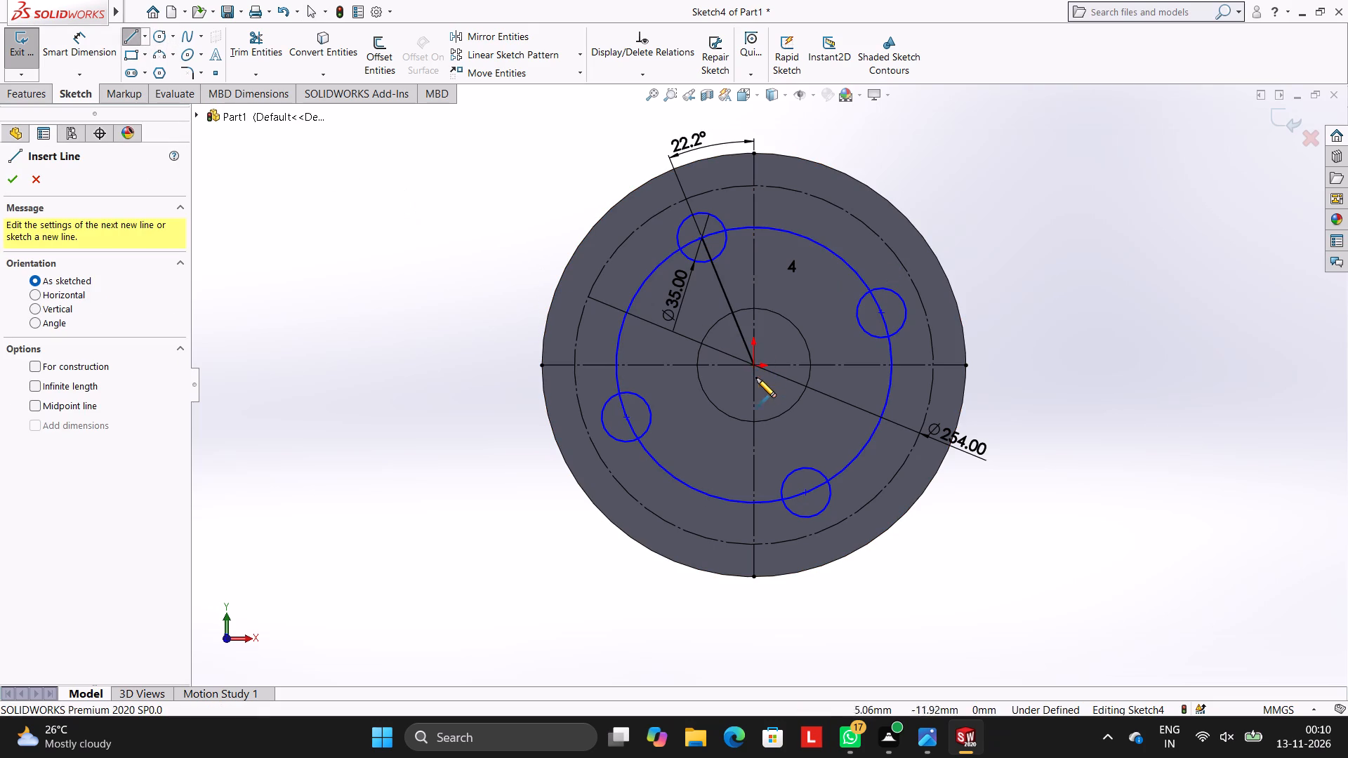
{"action": "left_click", "coordinate": [751, 366]}
{"action": "left_click", "coordinate": [925, 175]}
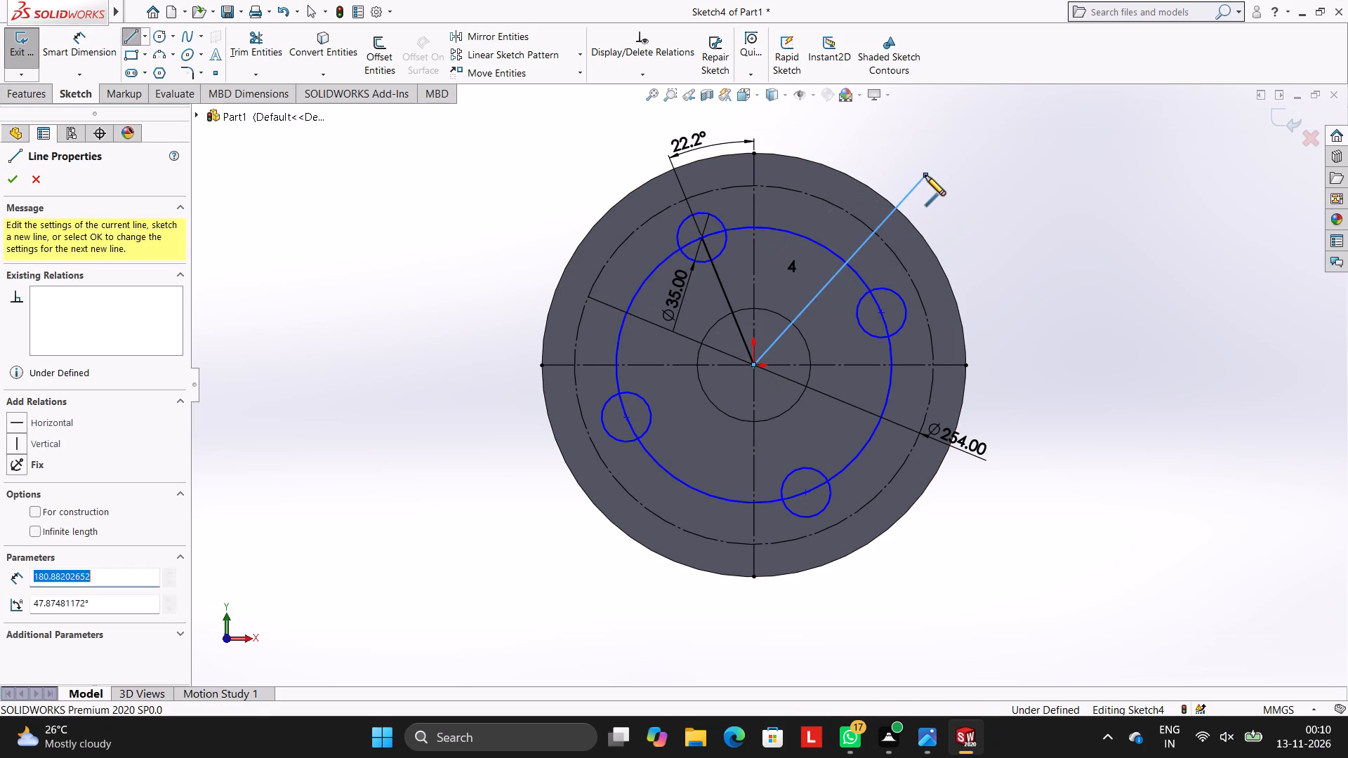
{"action": "key", "text": "Escape"}
{"action": "key", "text": "Escape"}
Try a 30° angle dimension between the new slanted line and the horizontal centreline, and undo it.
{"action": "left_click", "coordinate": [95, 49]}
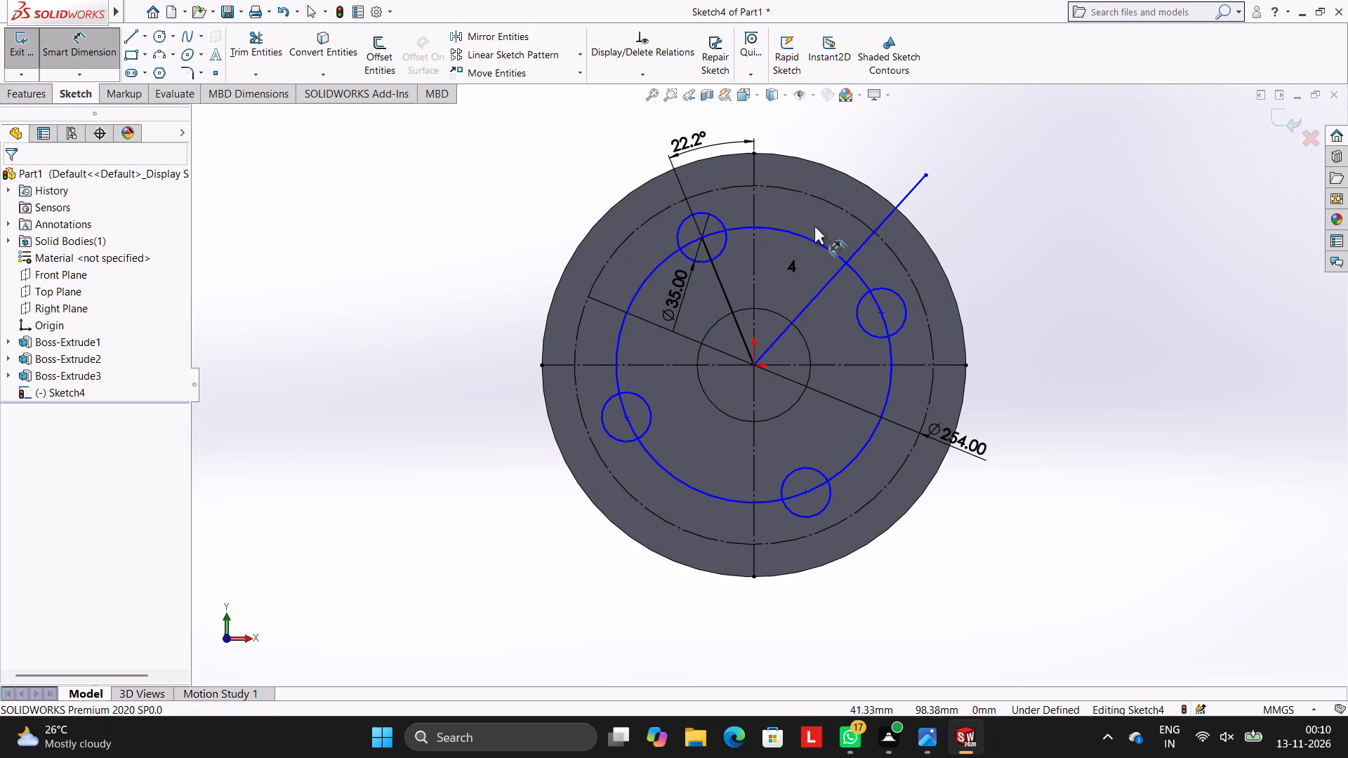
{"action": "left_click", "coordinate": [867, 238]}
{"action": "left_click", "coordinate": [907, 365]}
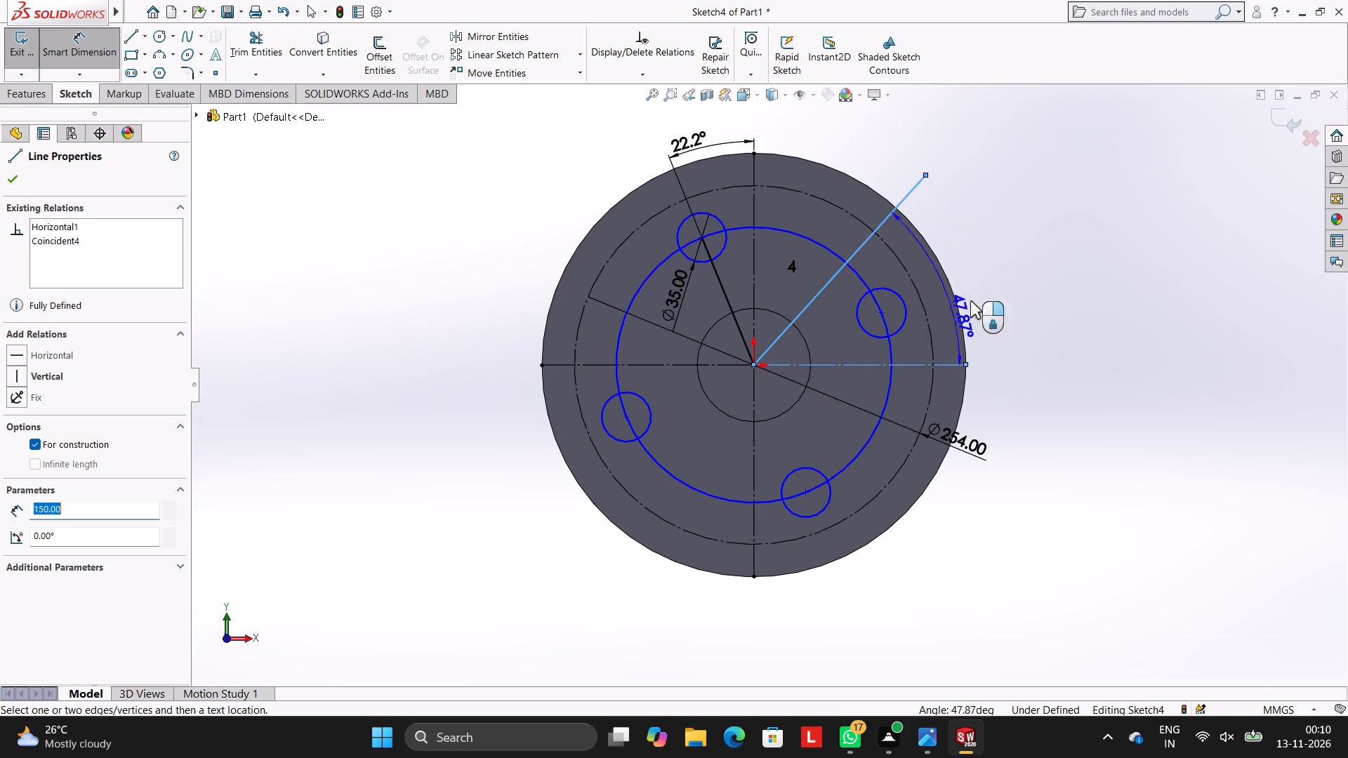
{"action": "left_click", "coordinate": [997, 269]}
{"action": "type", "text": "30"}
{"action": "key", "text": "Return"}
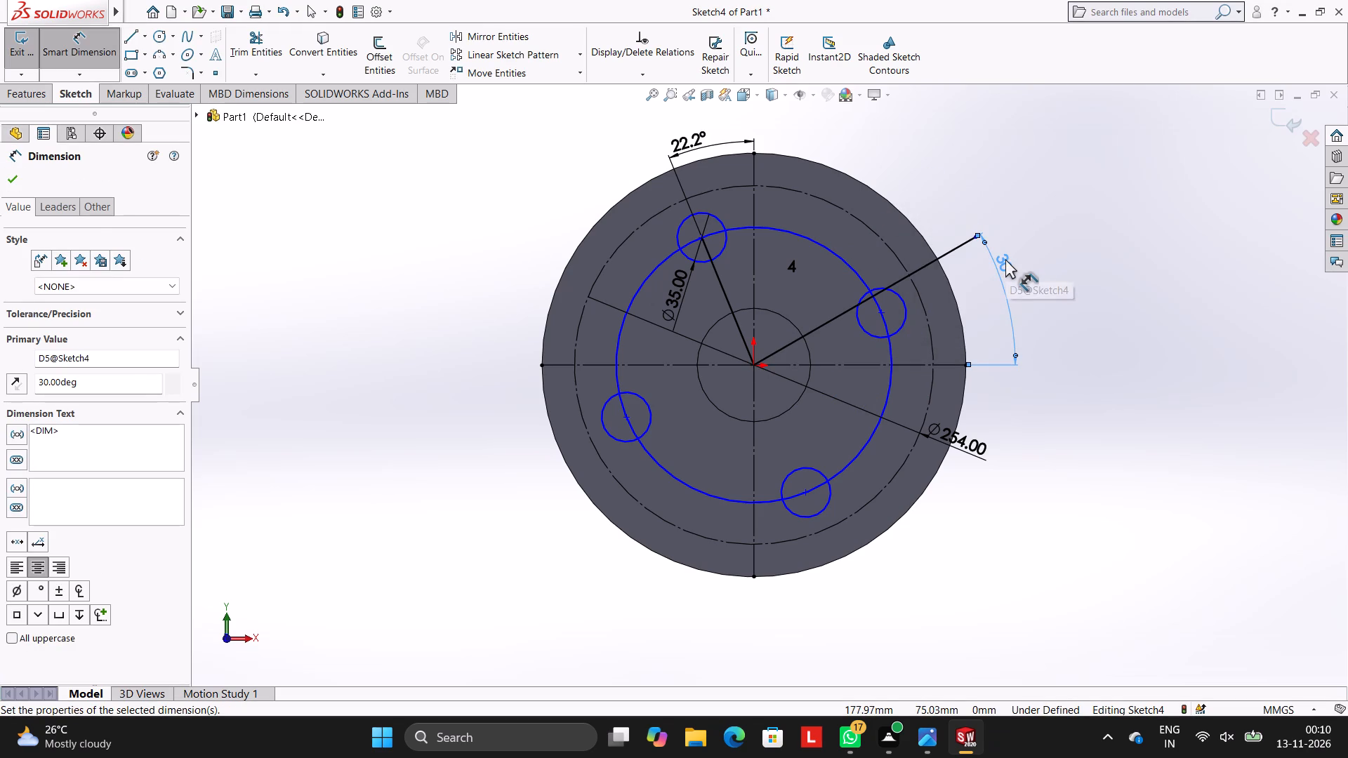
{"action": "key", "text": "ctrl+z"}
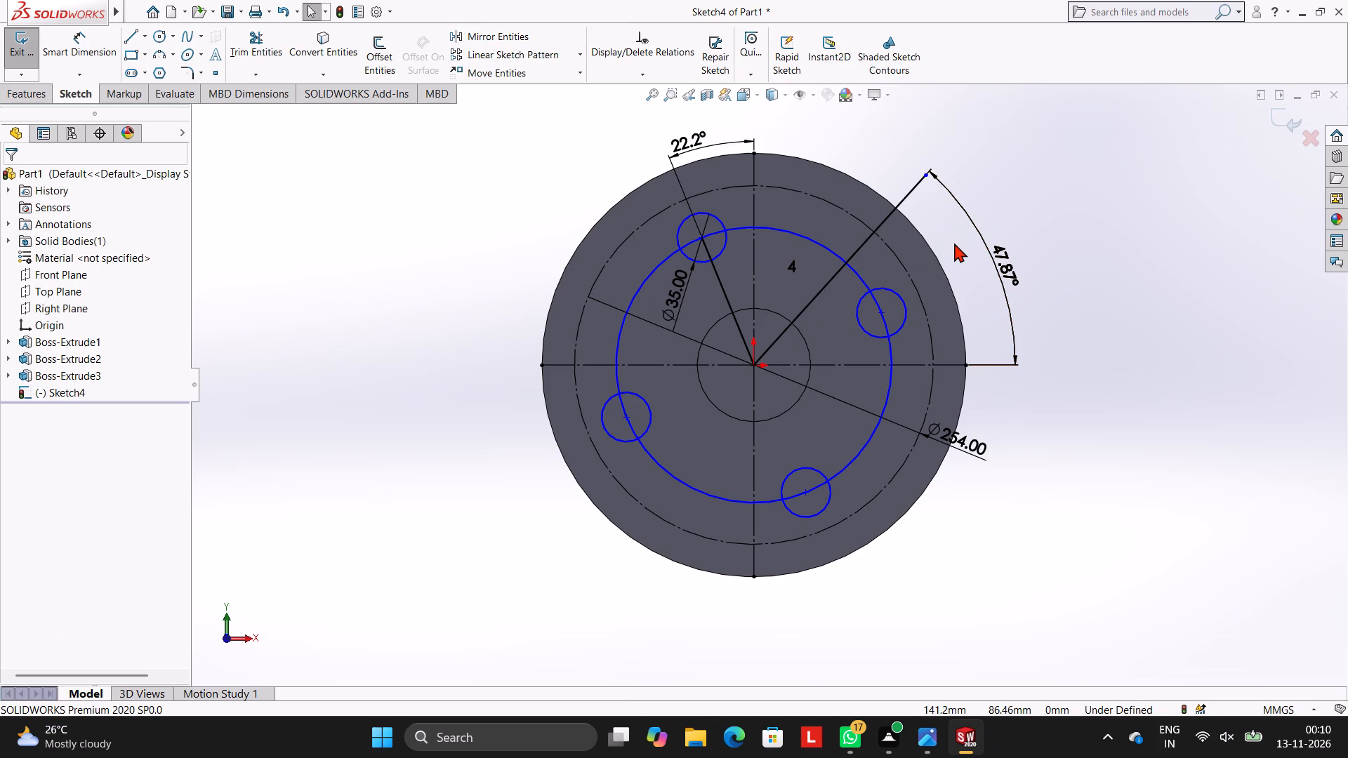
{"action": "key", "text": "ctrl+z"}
Dimension the angle between the new slanted line and the horizontal centreline as 45°.
{"action": "left_click", "coordinate": [95, 44]}
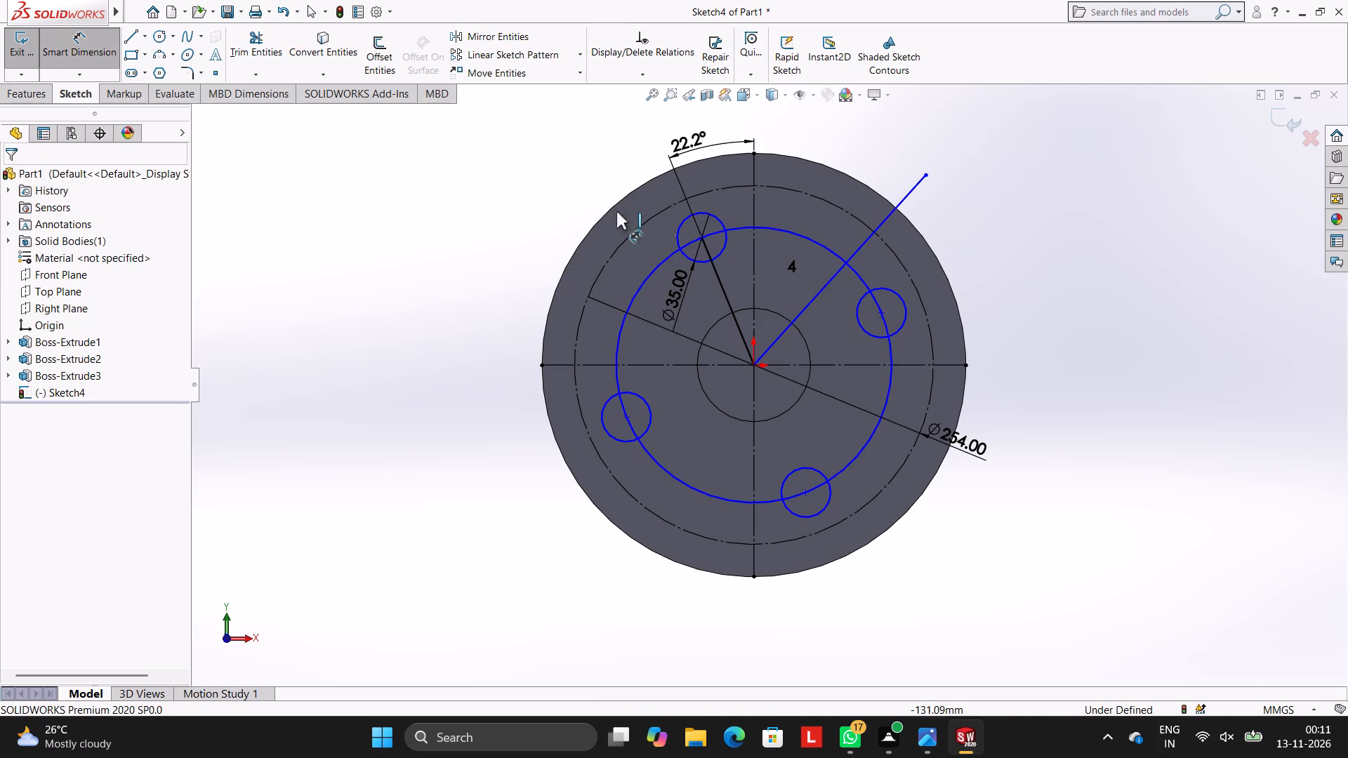
{"action": "left_click", "coordinate": [864, 244]}
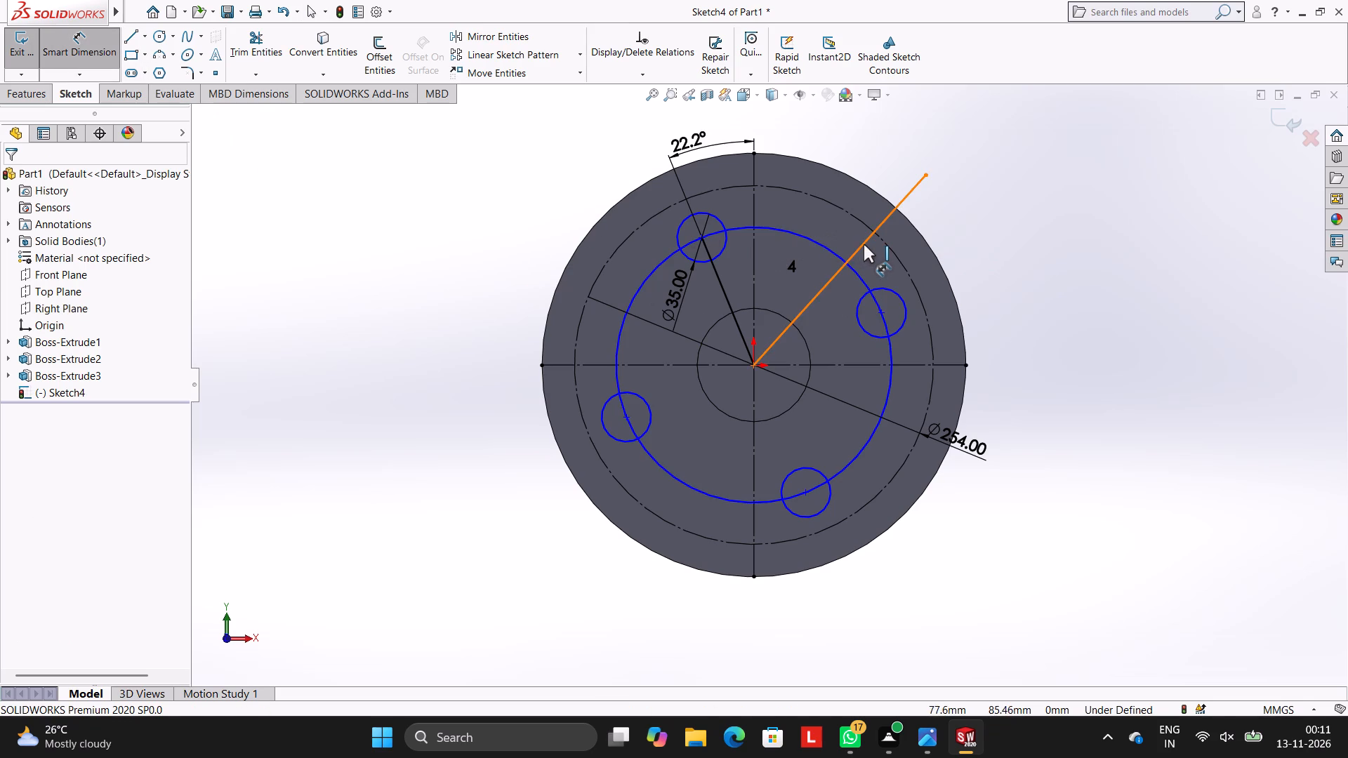
{"action": "left_click", "coordinate": [910, 361]}
{"action": "left_click", "coordinate": [975, 256]}
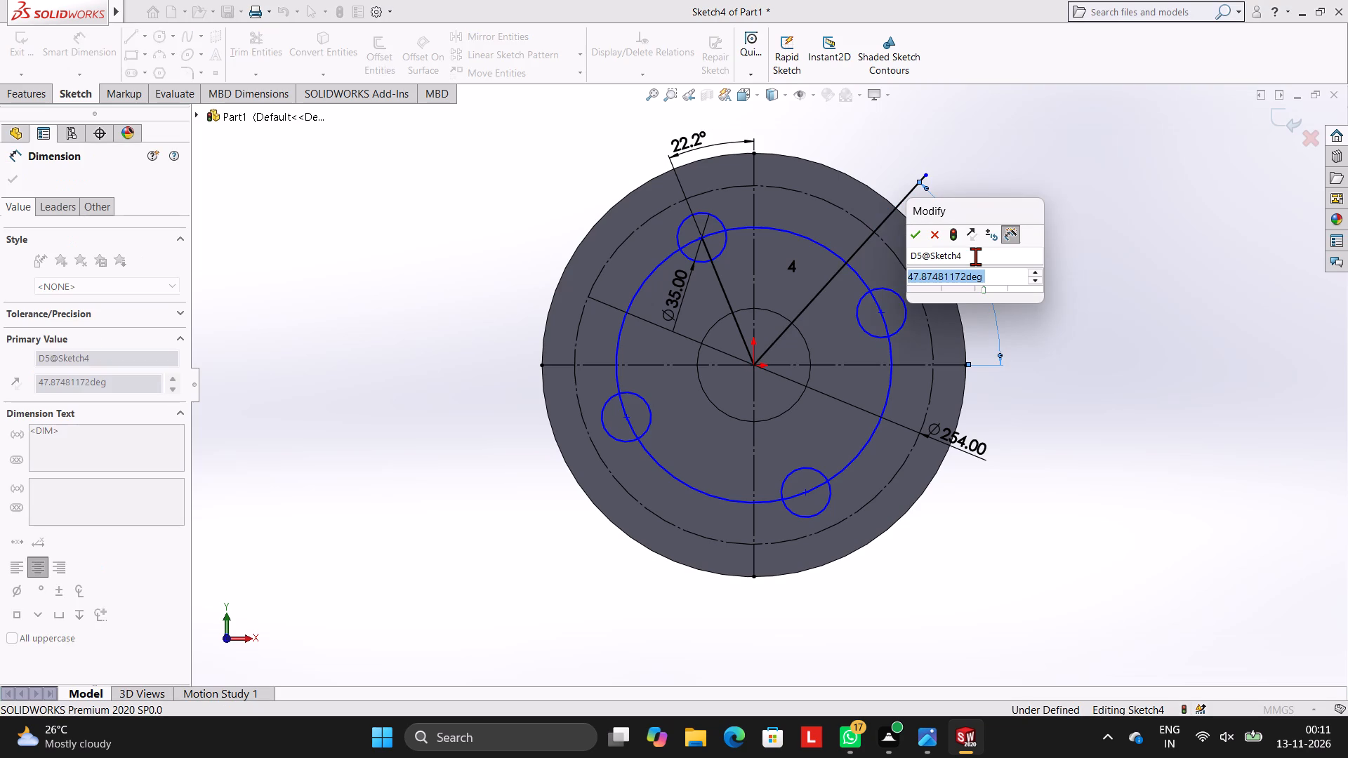
{"action": "type", "text": "45"}
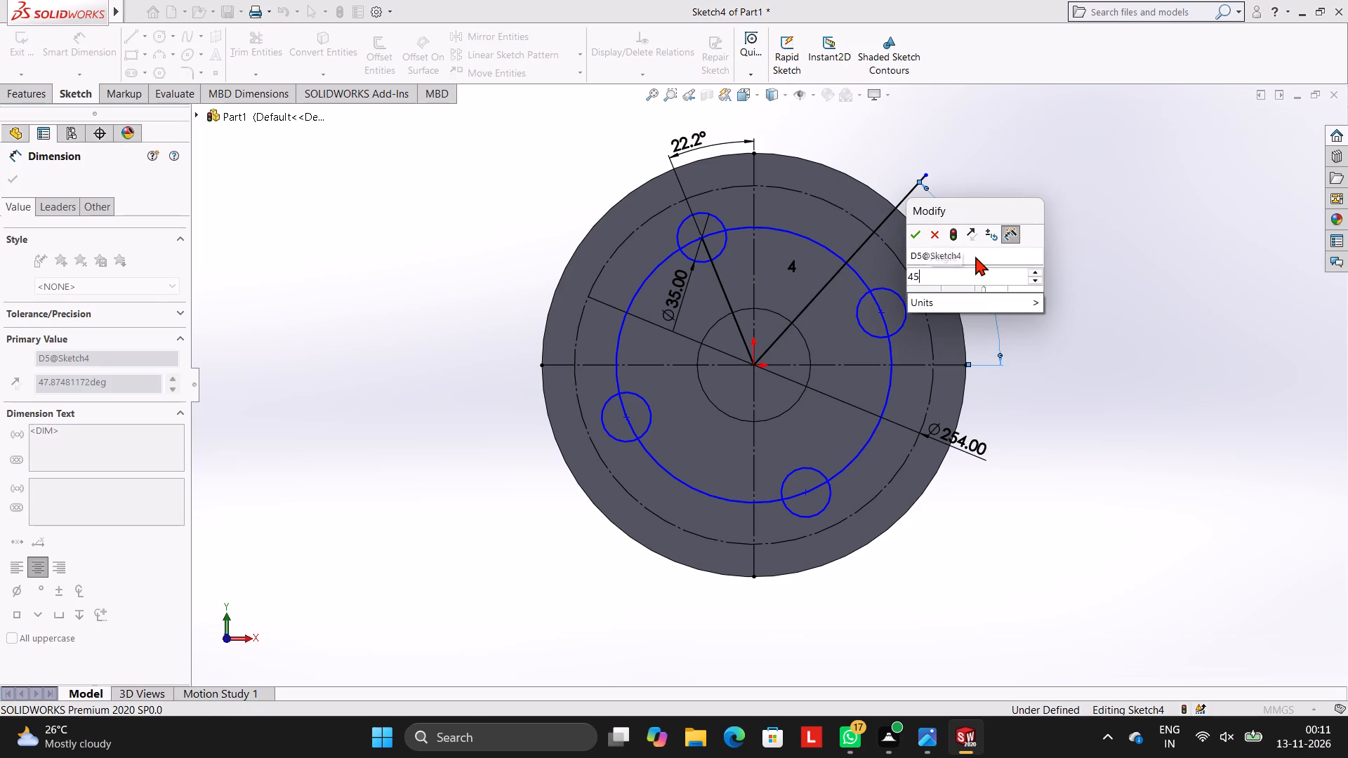
{"action": "key", "text": "Return"}
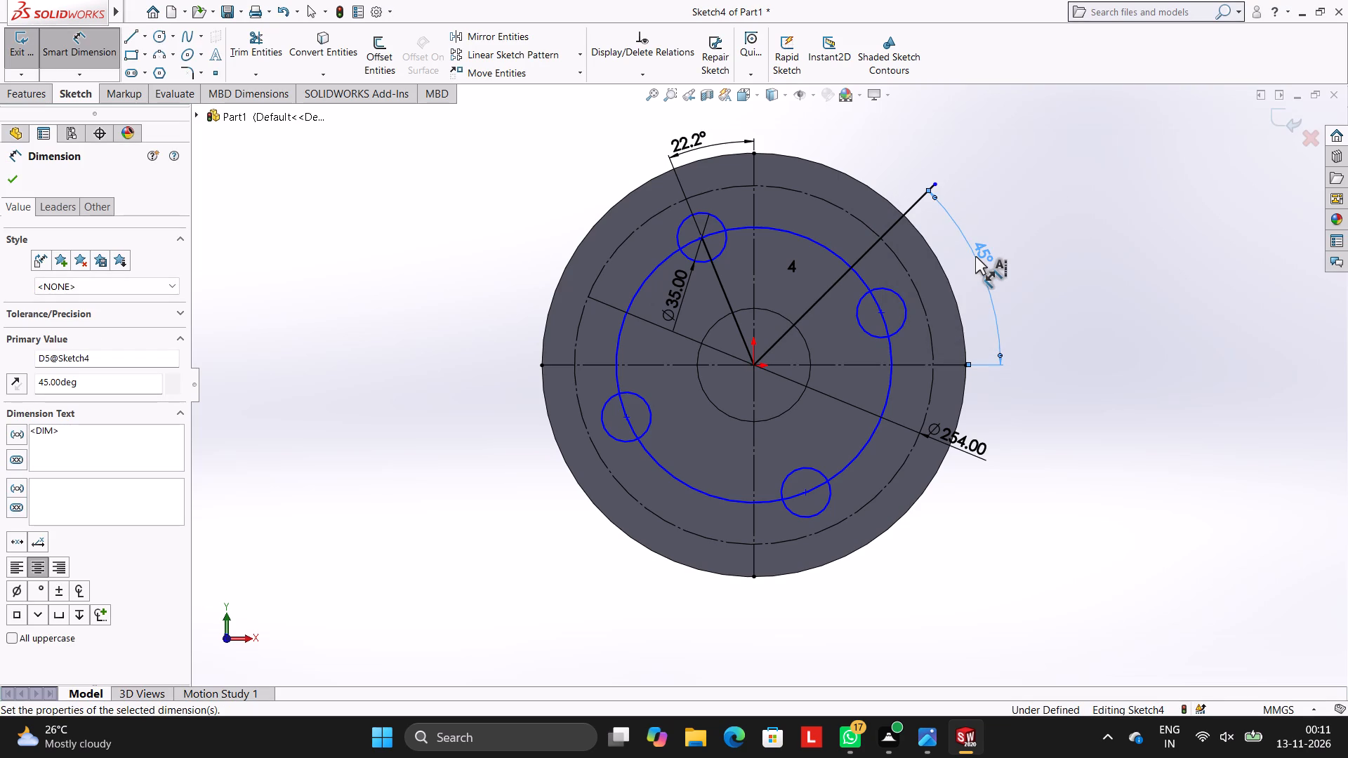
{"action": "key", "text": "Escape"}
{"action": "key", "text": "Escape"}
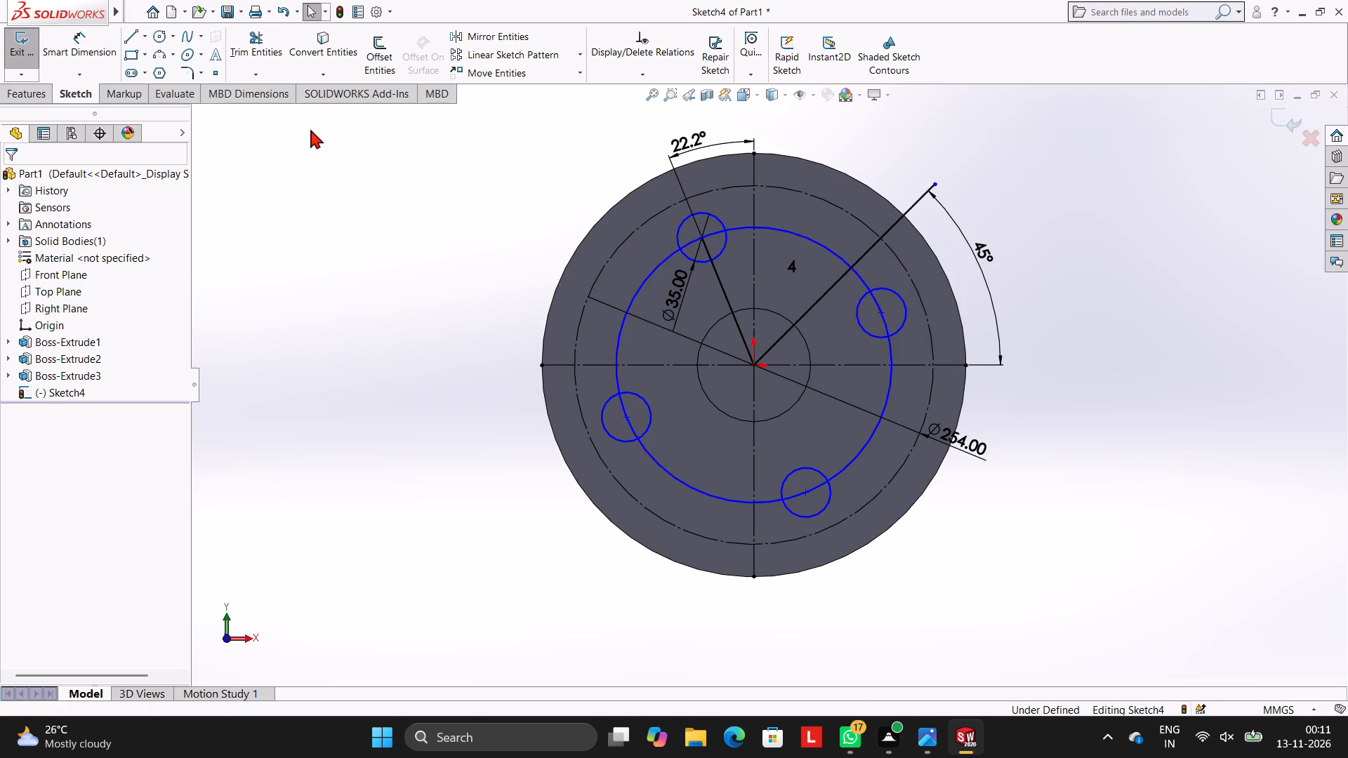
Trim the portion of the 45° line that lies outside the 254 mm construction circle.
{"action": "left_click", "coordinate": [248, 50]}
{"action": "left_click", "coordinate": [926, 200]}
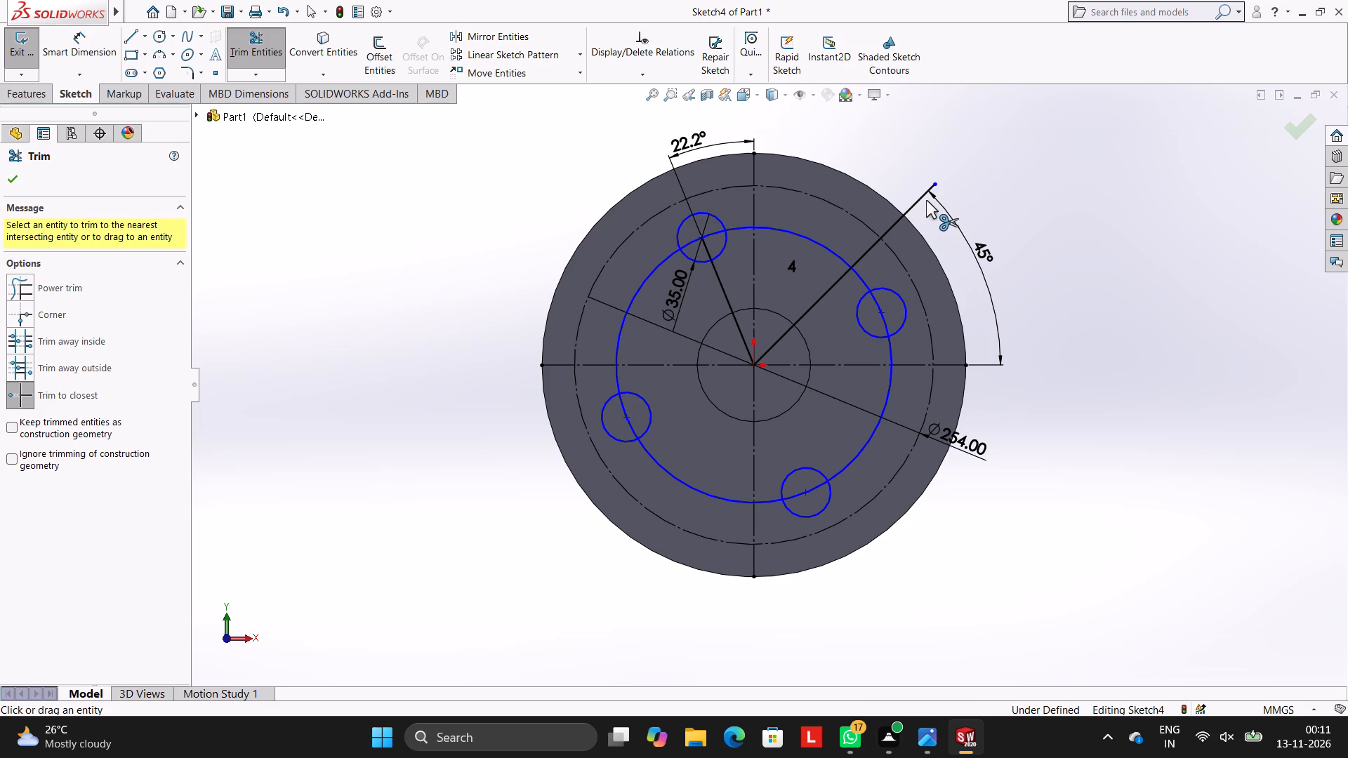
{"action": "left_click", "coordinate": [921, 200]}
{"action": "key", "text": "Escape"}
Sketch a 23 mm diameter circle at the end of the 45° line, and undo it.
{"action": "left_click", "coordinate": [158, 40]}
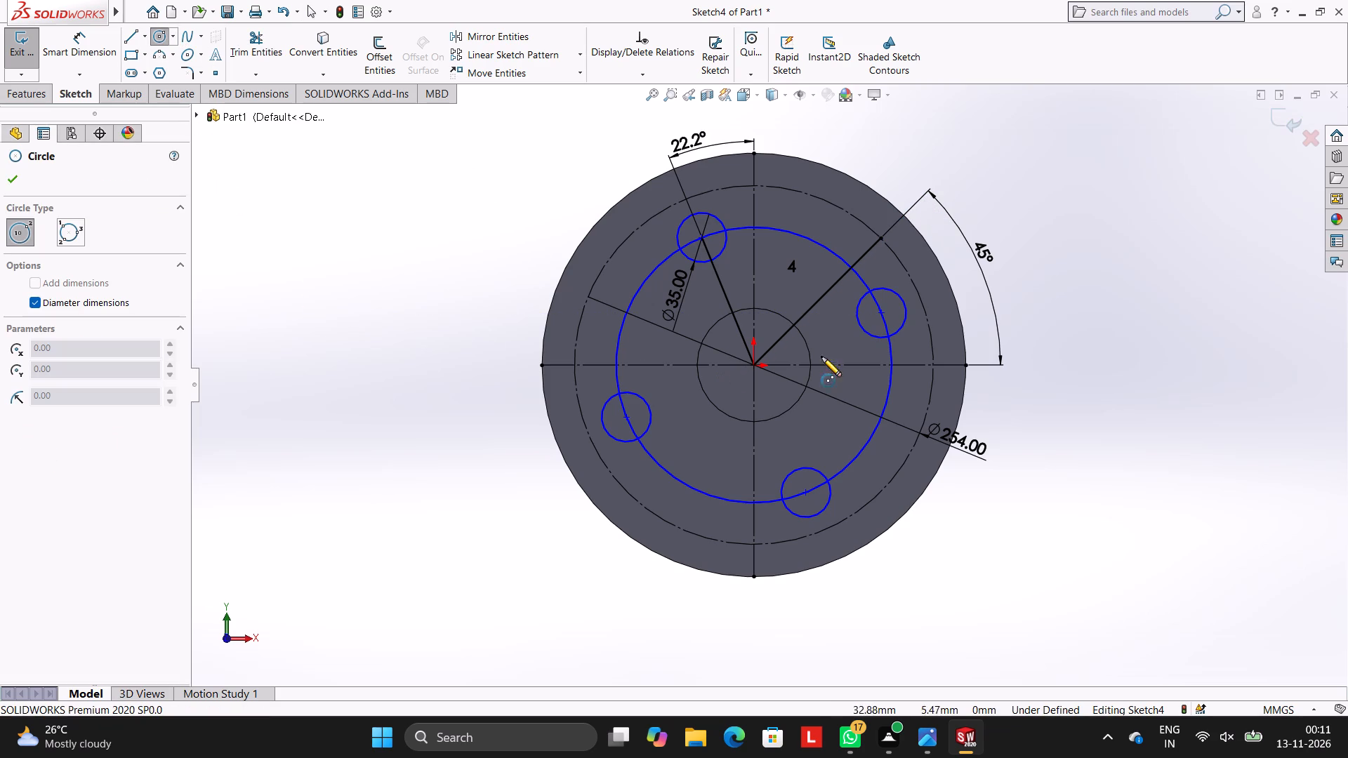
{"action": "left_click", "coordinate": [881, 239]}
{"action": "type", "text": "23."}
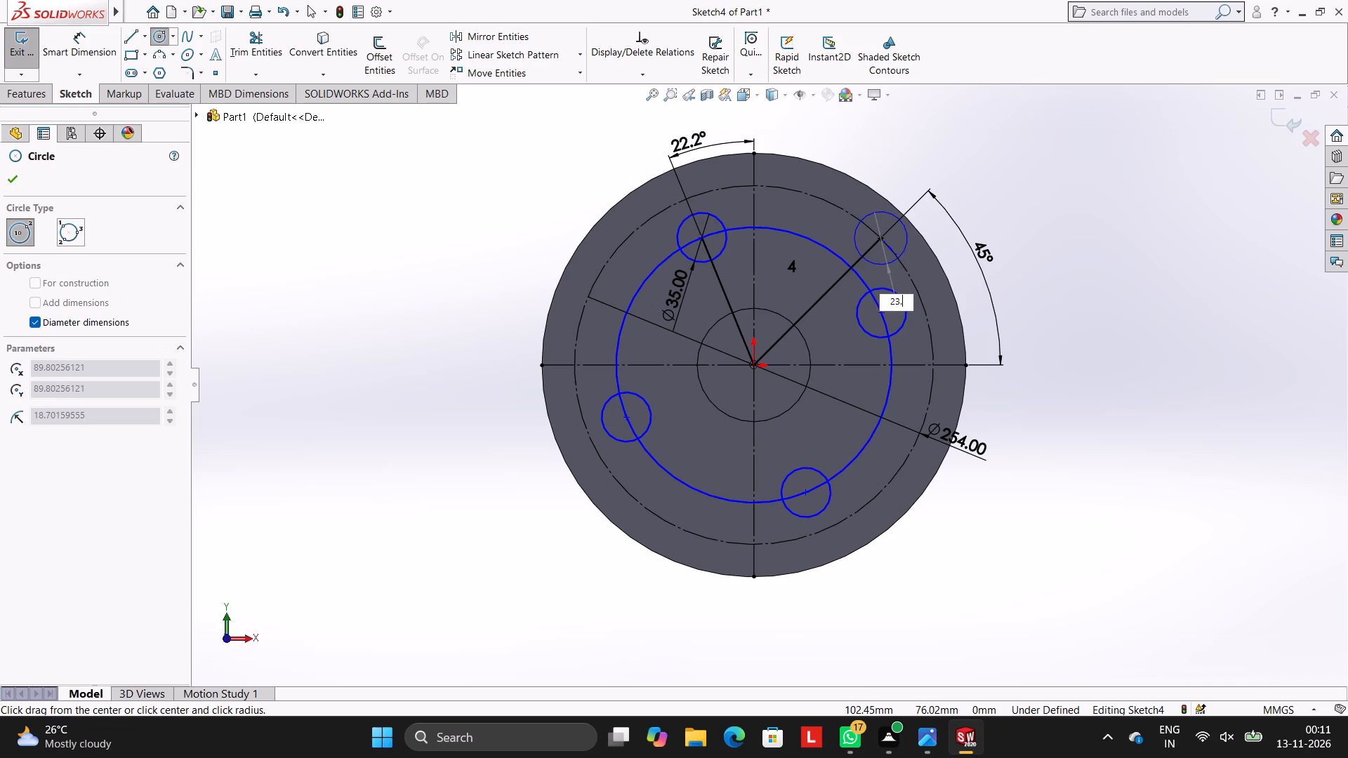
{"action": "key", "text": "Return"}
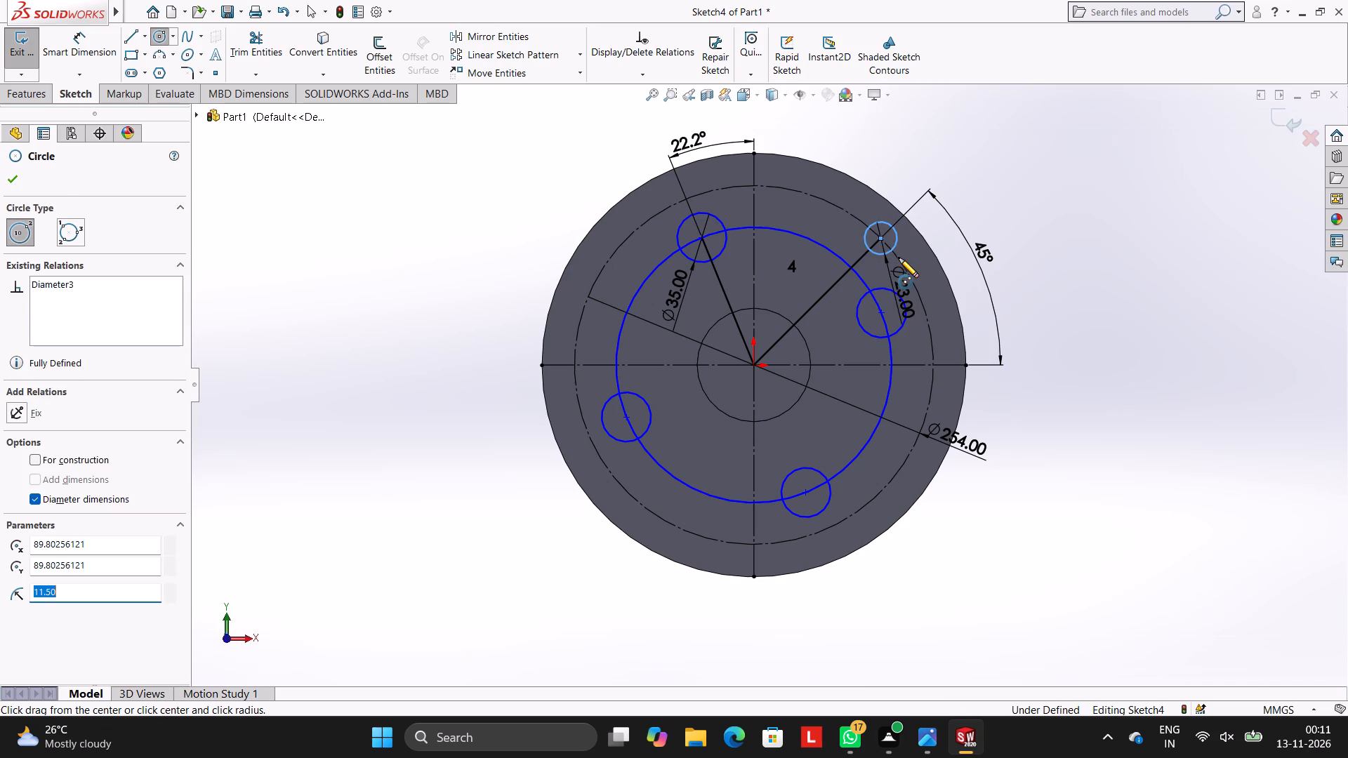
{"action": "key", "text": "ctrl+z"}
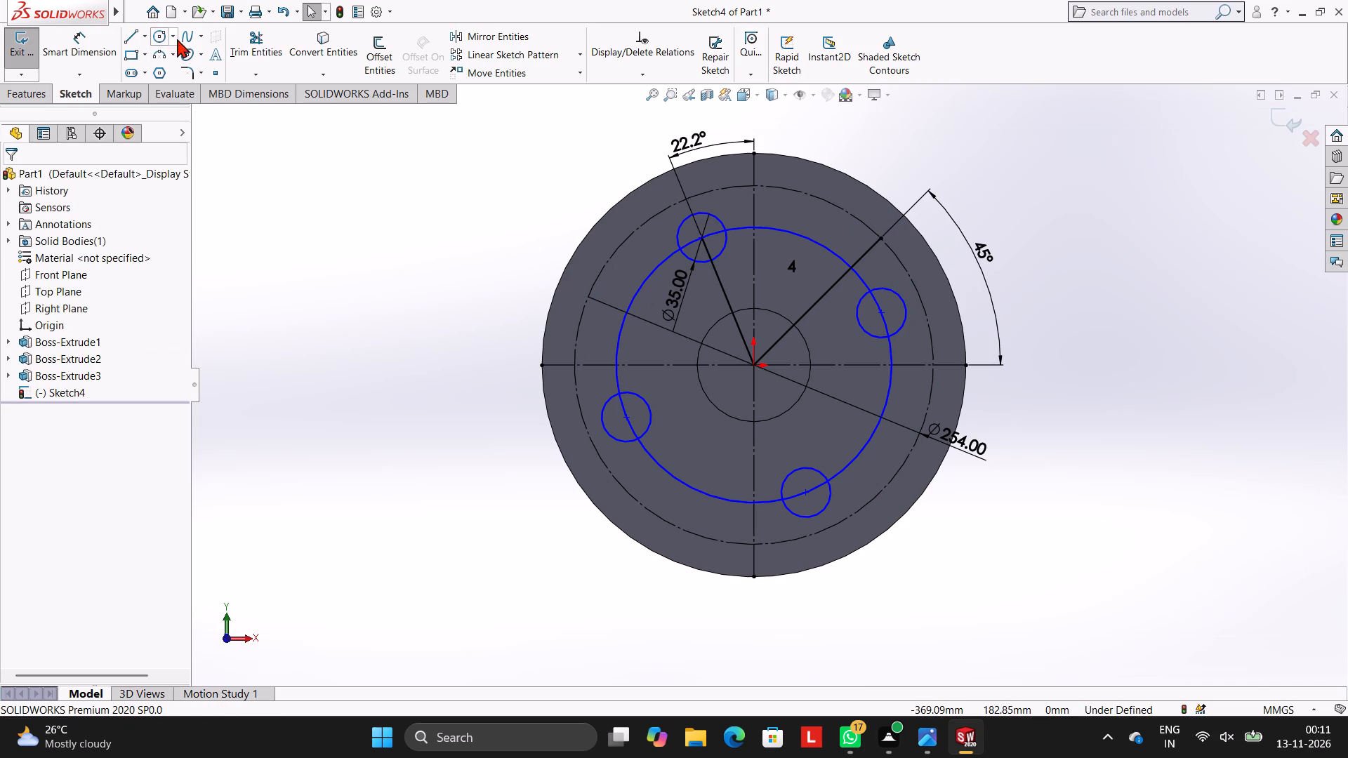
Sketch a 23.5 mm diameter circle centred where the 45° line meets the 254 mm construction circle.
{"action": "left_click", "coordinate": [161, 35]}
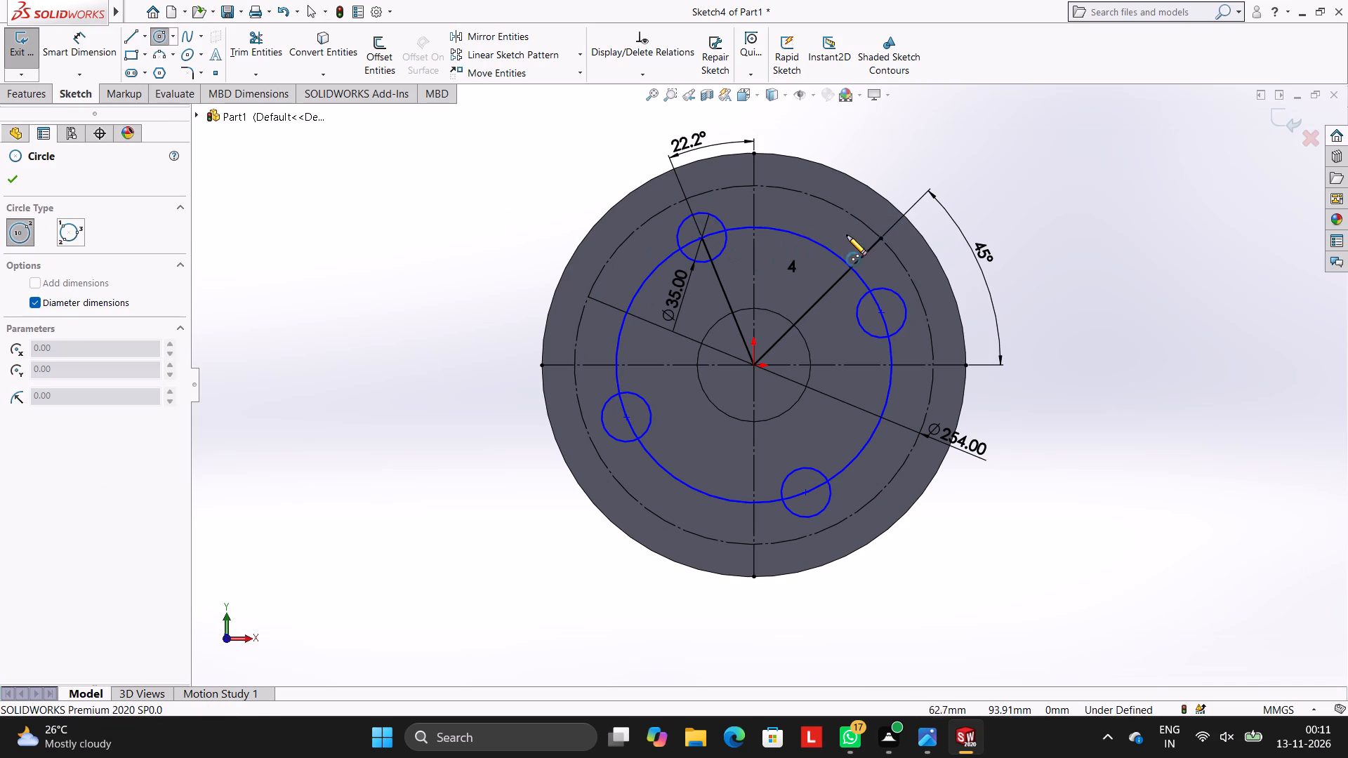
{"action": "left_click", "coordinate": [880, 237]}
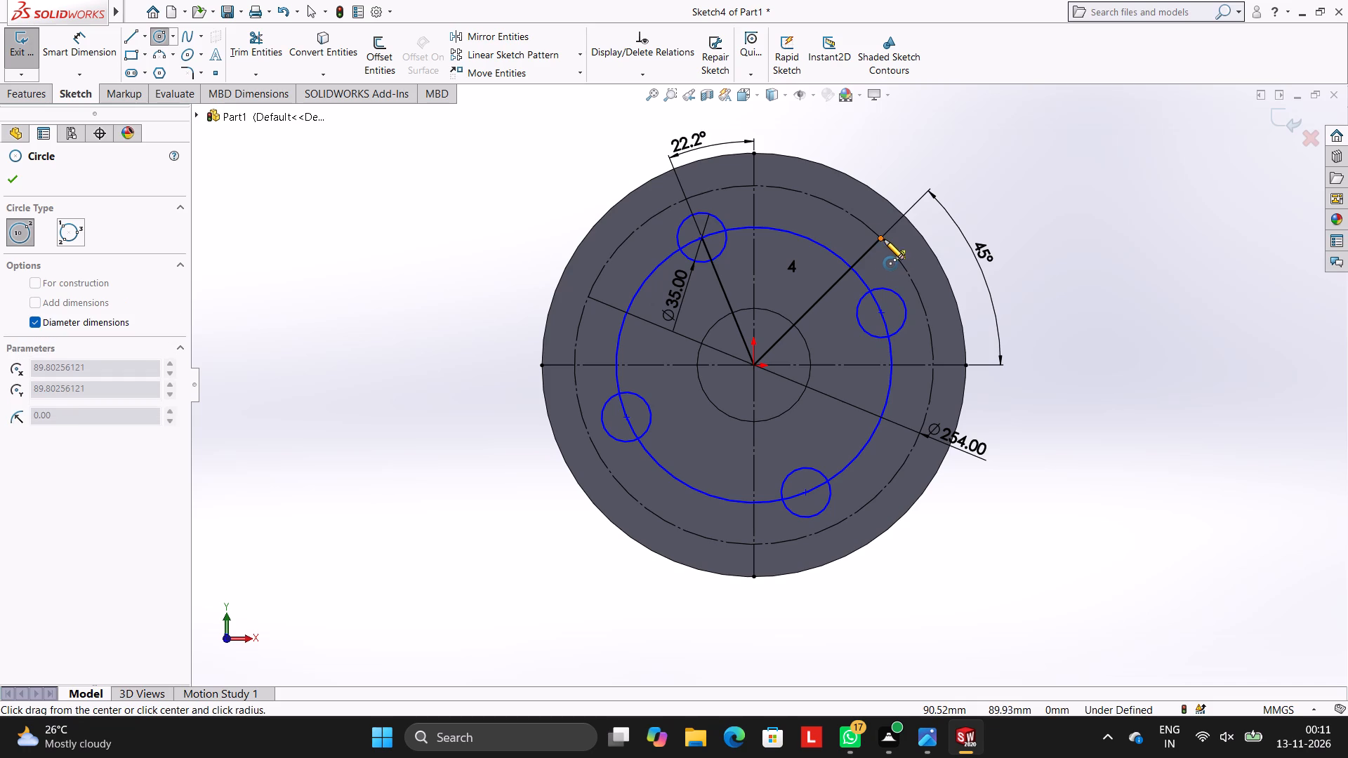
{"action": "type", "text": "23.5"}
{"action": "key", "text": "Return"}
{"action": "key", "text": "Escape"}
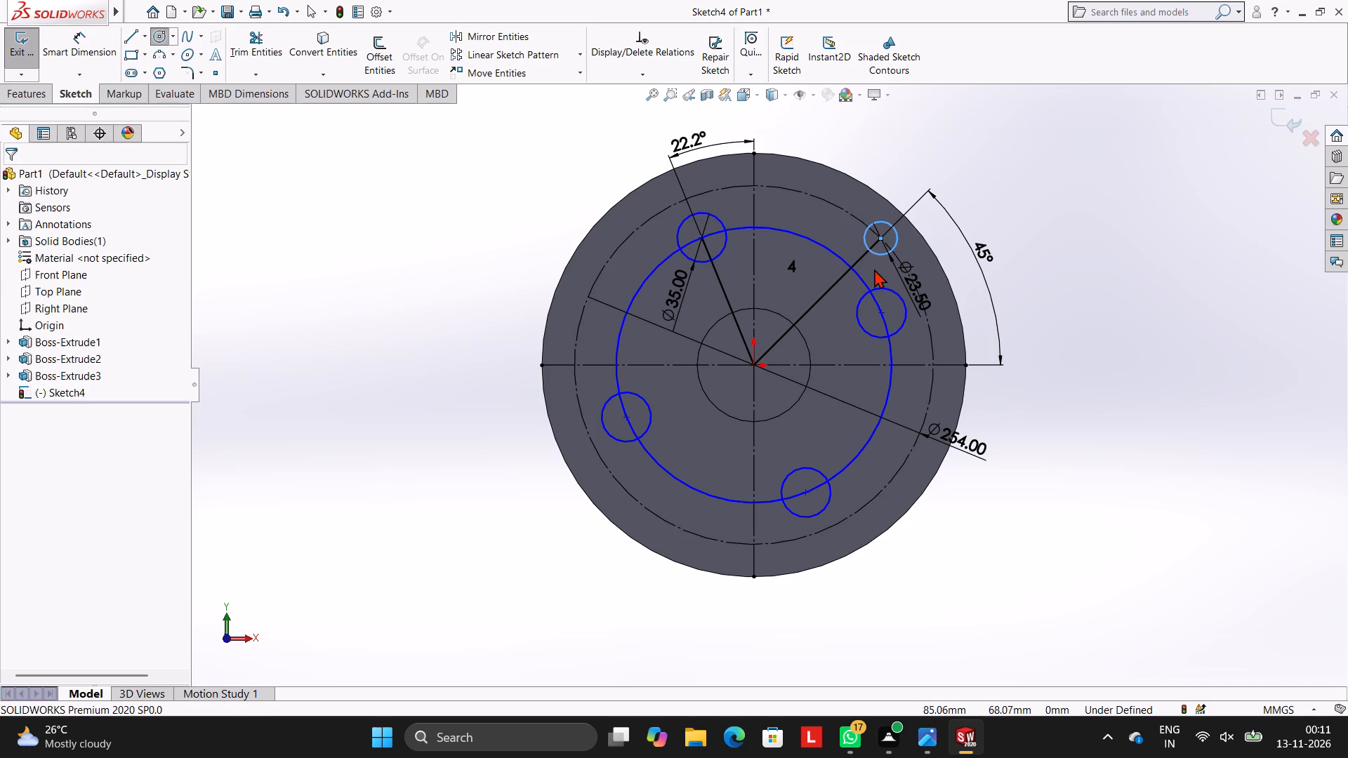
{"action": "key", "text": "Escape"}
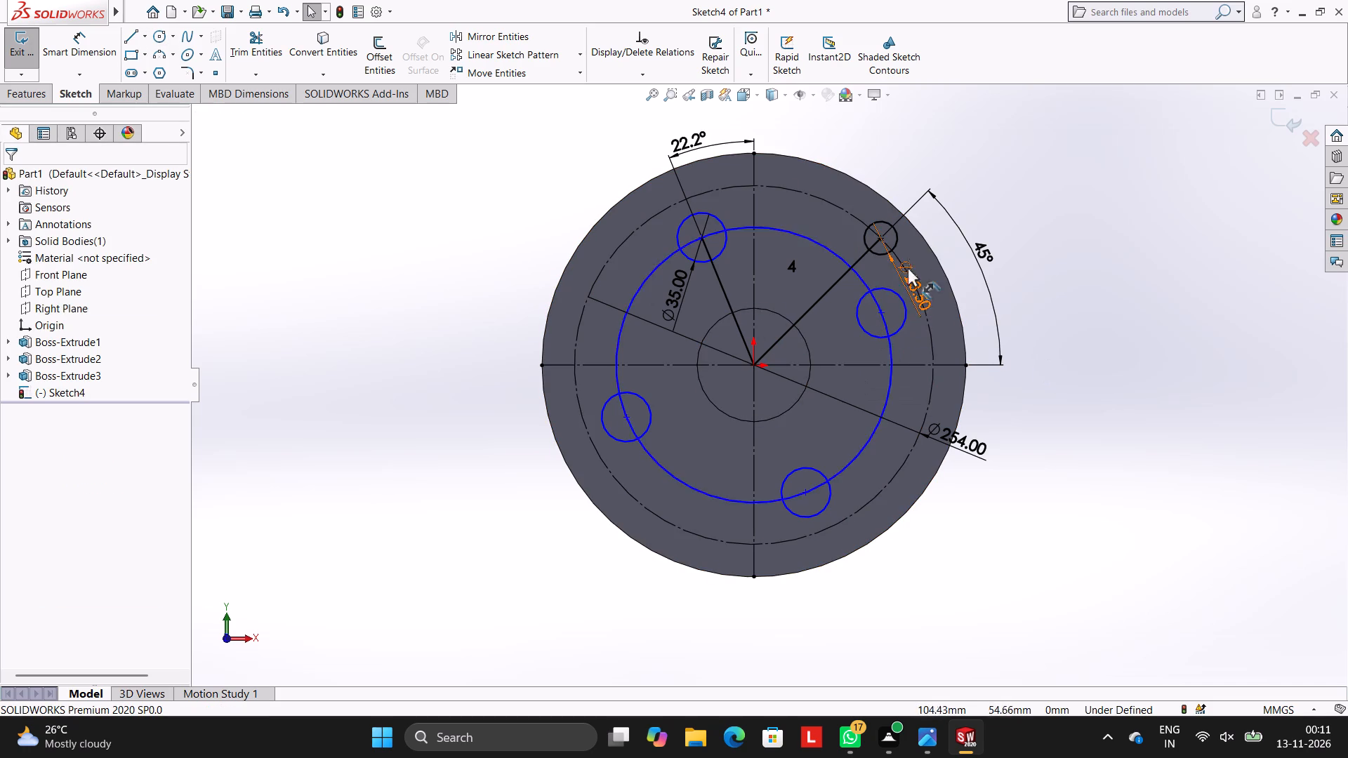
Create a circular sketch pattern of the 23.5 mm circle about the origin with 4 equally spaced instances over 360°.
{"action": "left_click", "coordinate": [899, 237]}
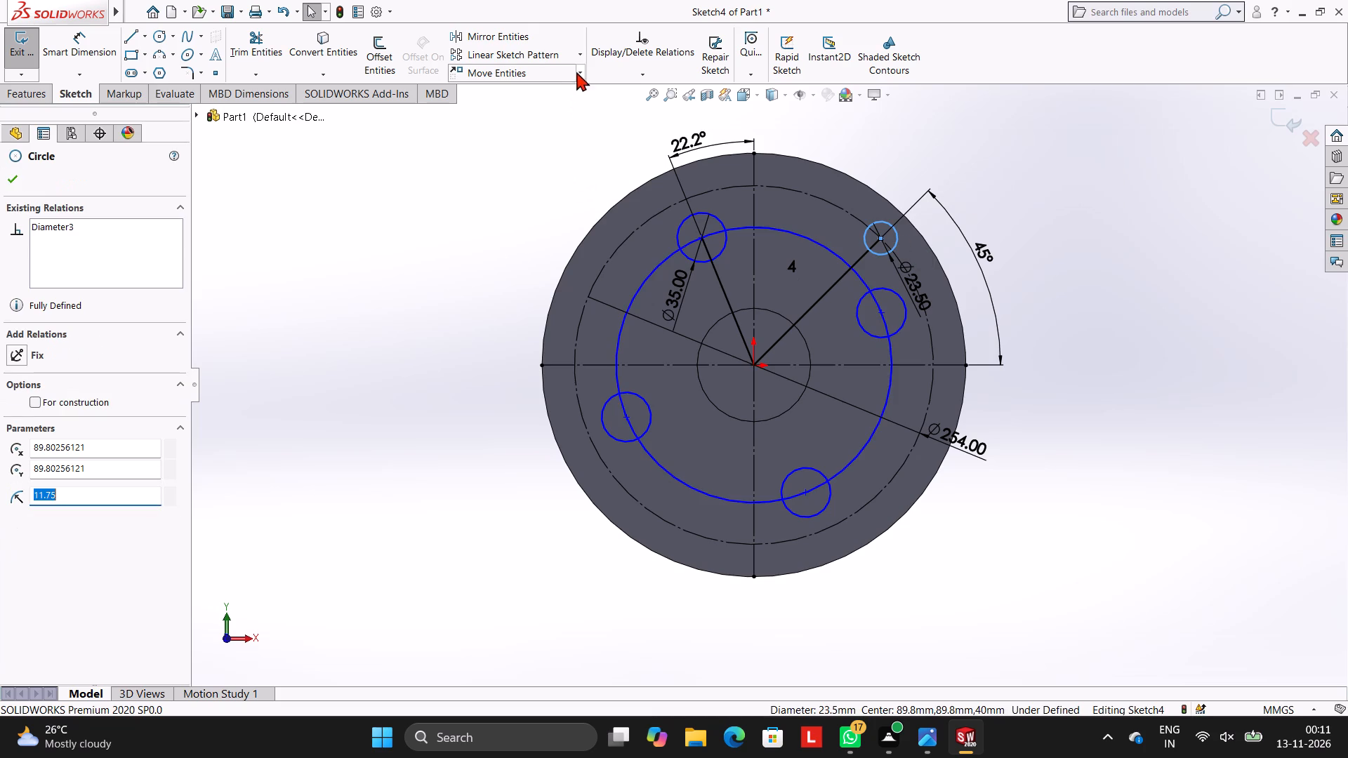
{"action": "left_click", "coordinate": [583, 55]}
{"action": "left_click", "coordinate": [569, 92]}
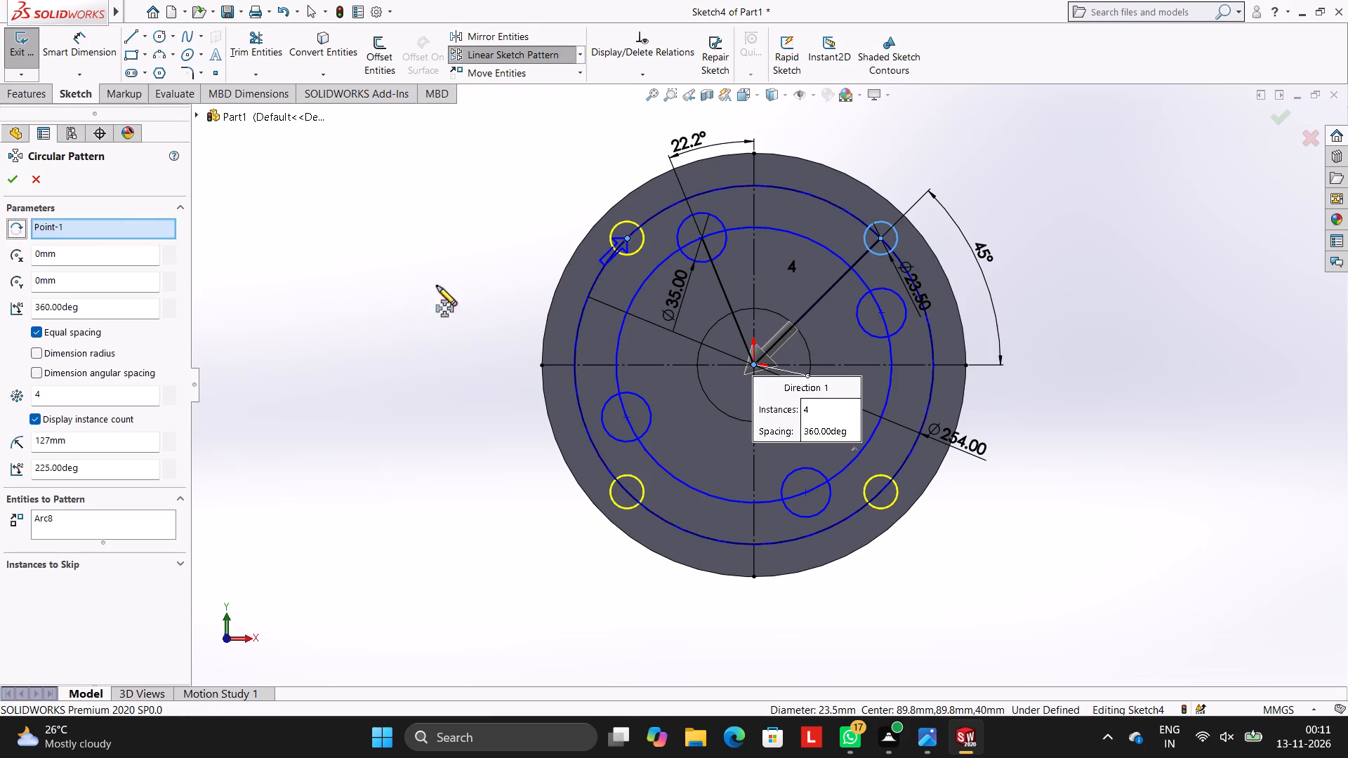
{"action": "left_click", "coordinate": [12, 180]}
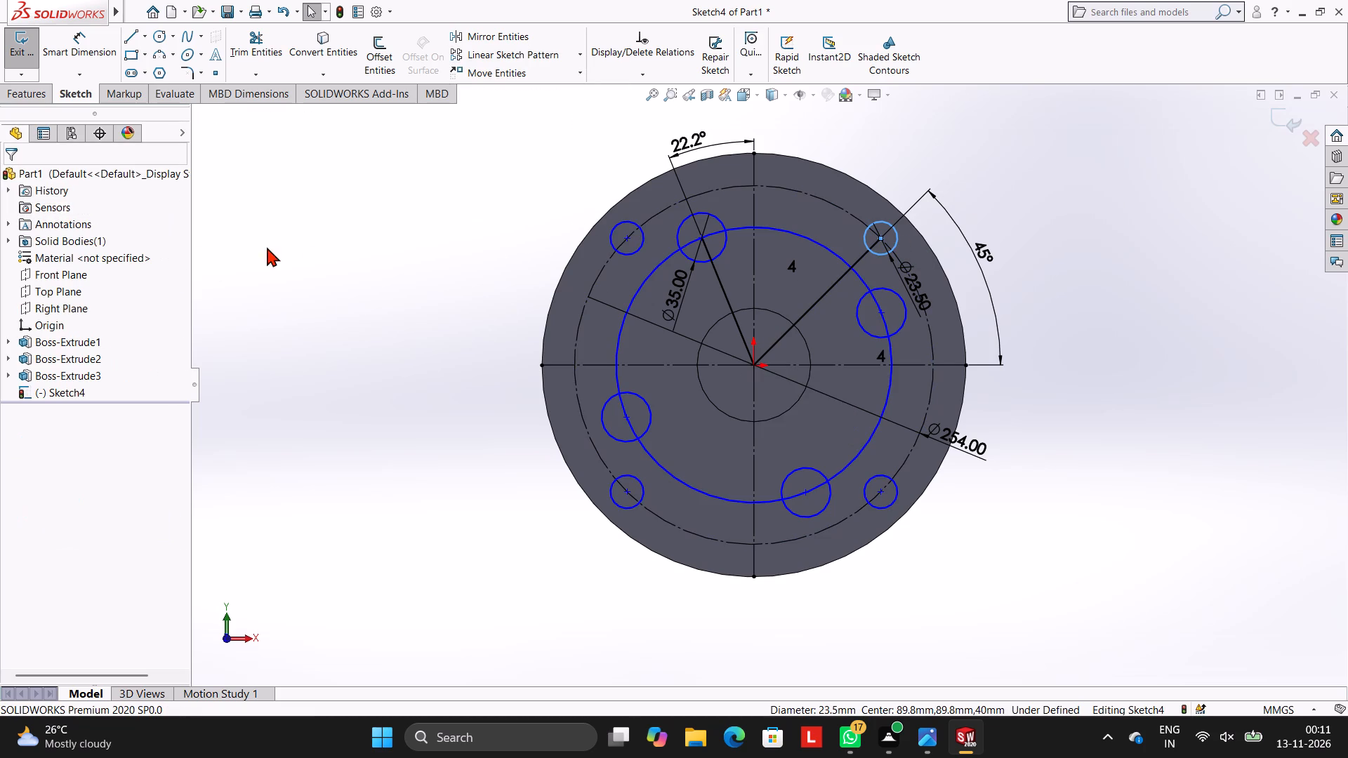
{"action": "left_click", "coordinate": [435, 232]}
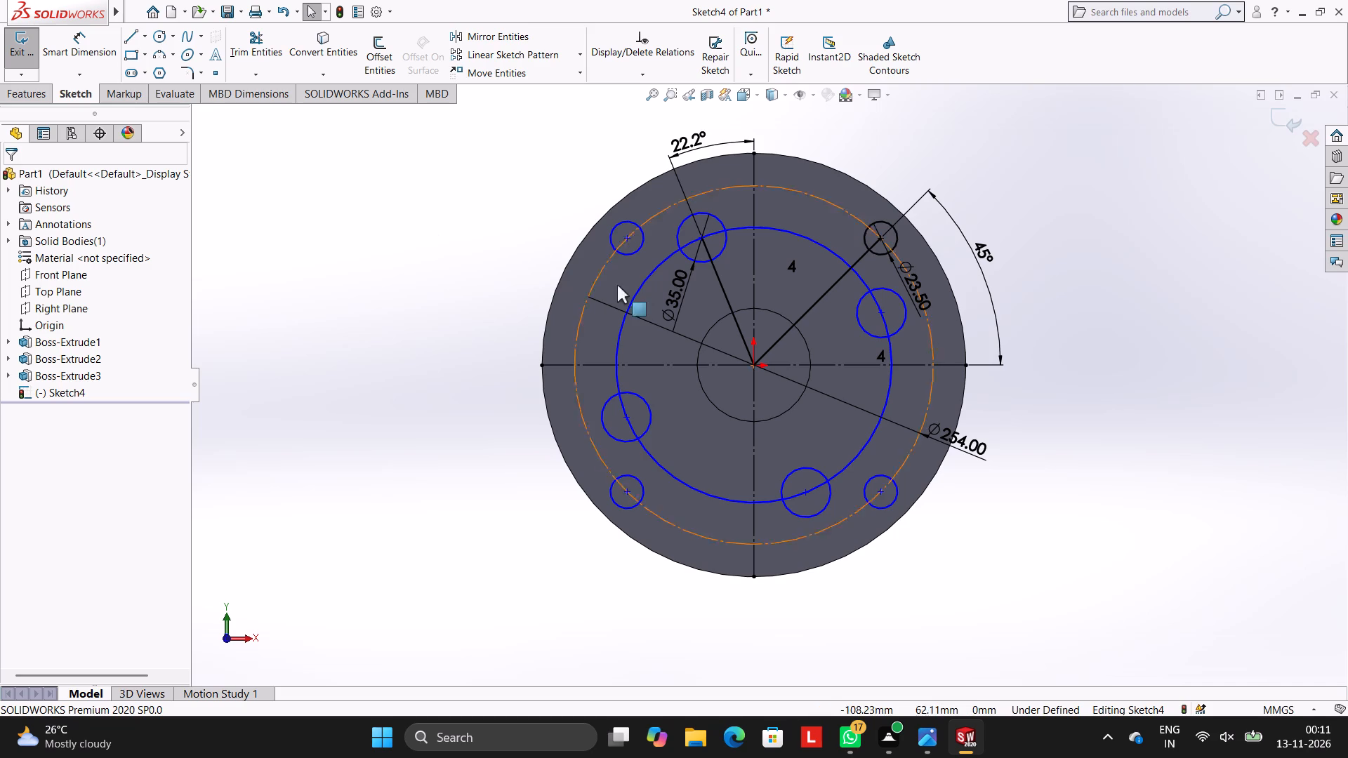
Sketch a 60 mm line from the origin along the horizontal centreline's negative X side, and a 60 mm vertical line up from its end.
{"action": "left_click", "coordinate": [134, 36]}
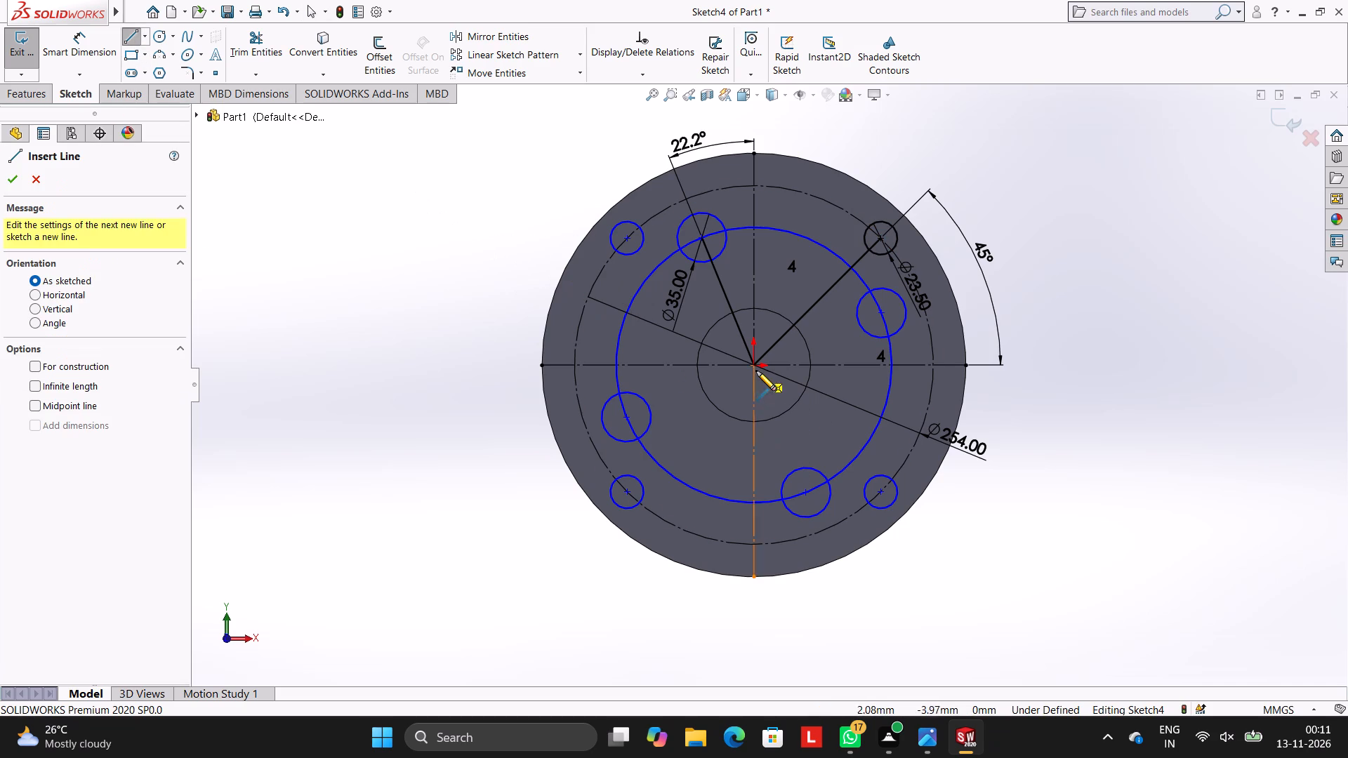
{"action": "left_click", "coordinate": [754, 367]}
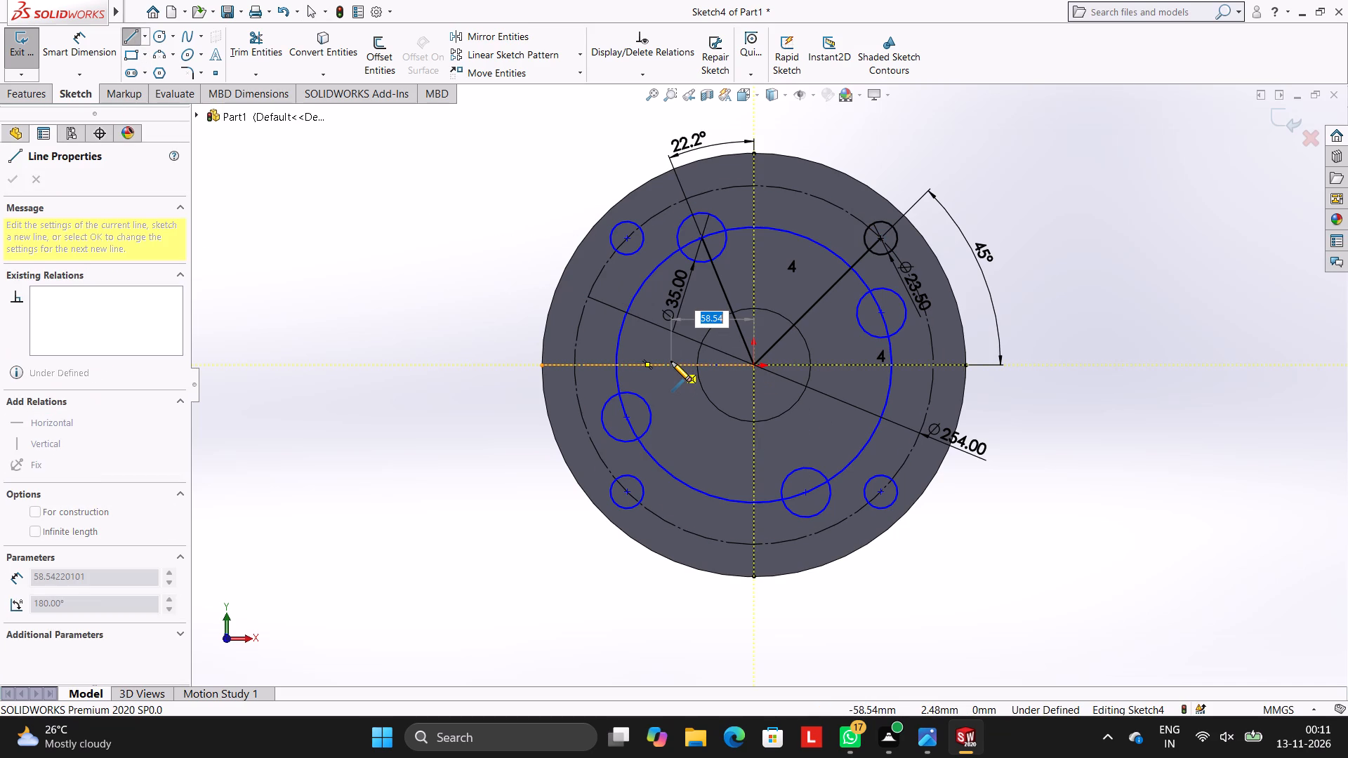
{"action": "type", "text": "60"}
{"action": "key", "text": "Return"}
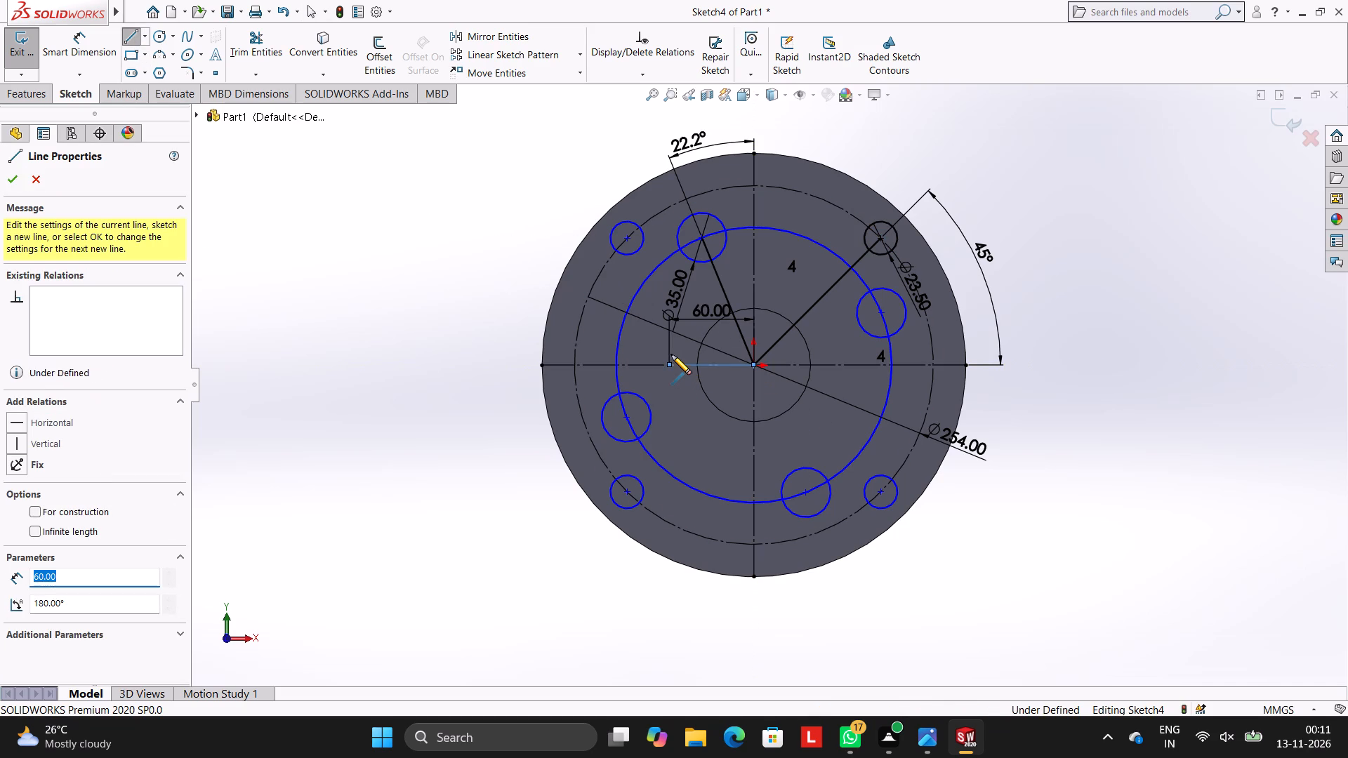
{"action": "type", "text": "60"}
{"action": "key", "text": "Return"}
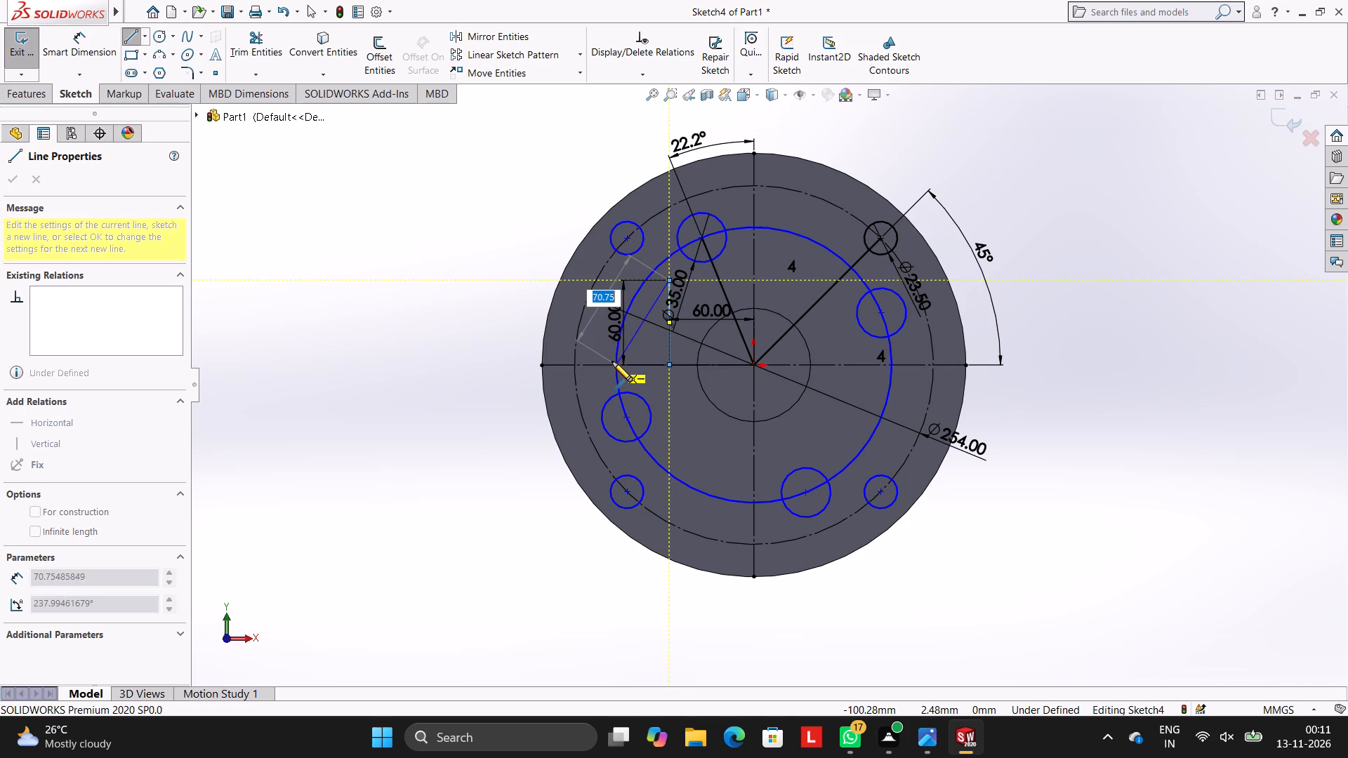
{"action": "key", "text": "Escape"}
{"action": "key", "text": "Escape"}
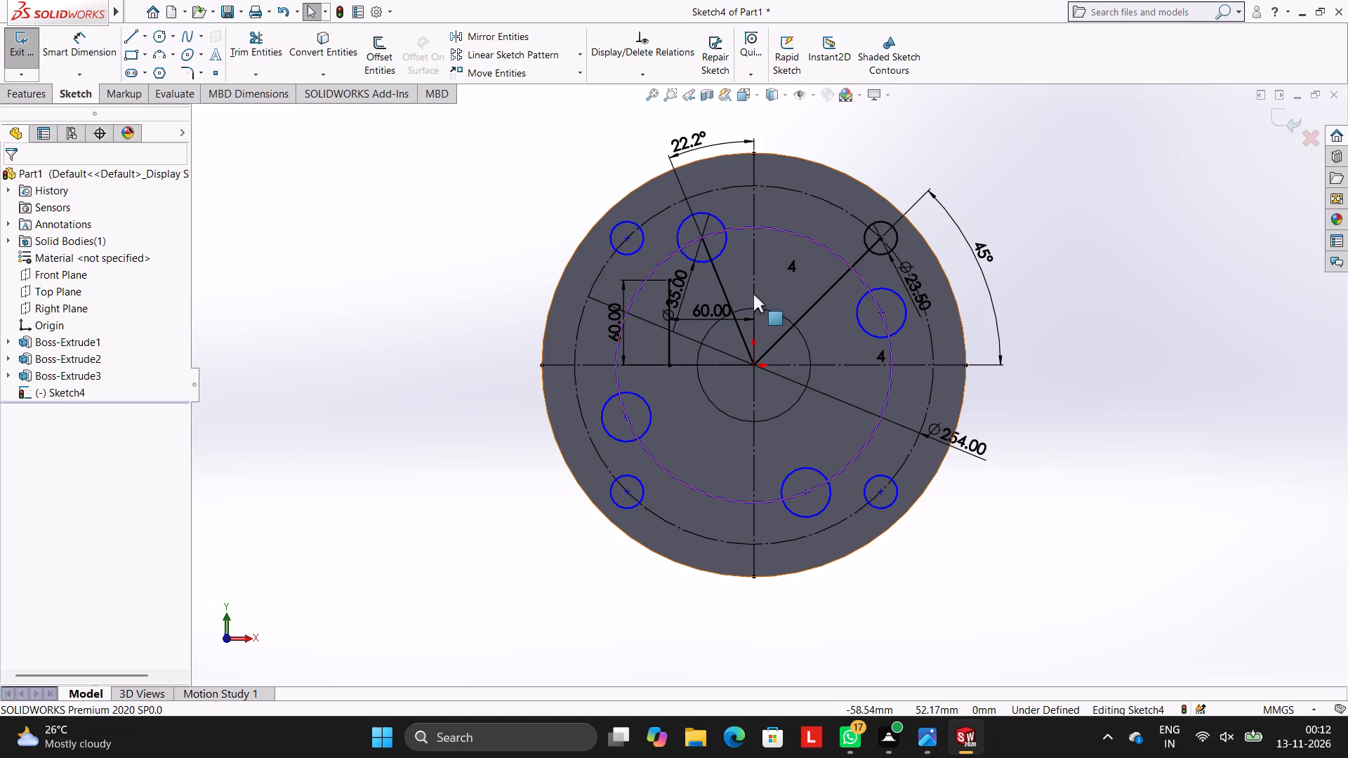
Sketch a 12 mm diameter circle centred on the upper end of the 60 mm vertical line.
{"action": "left_click", "coordinate": [161, 41]}
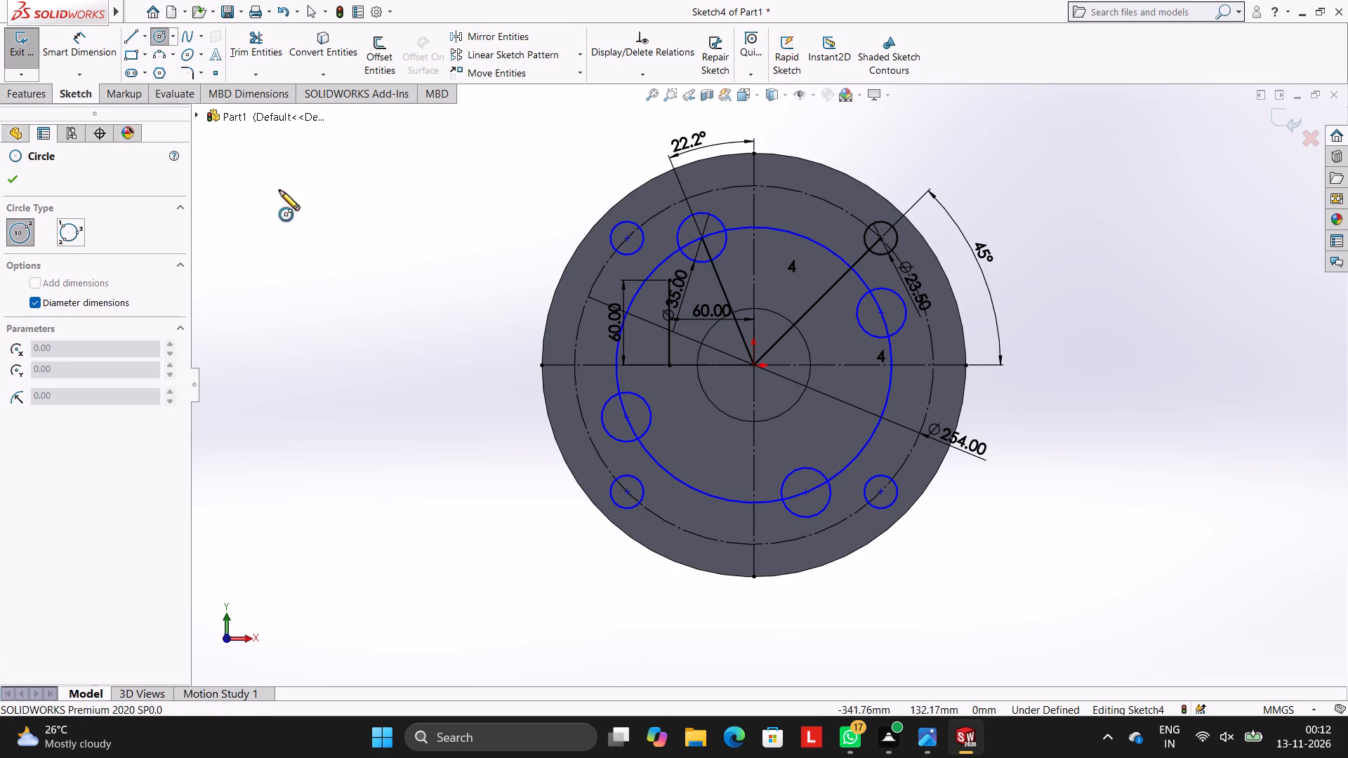
{"action": "left_click", "coordinate": [669, 279]}
{"action": "type", "text": "12"}
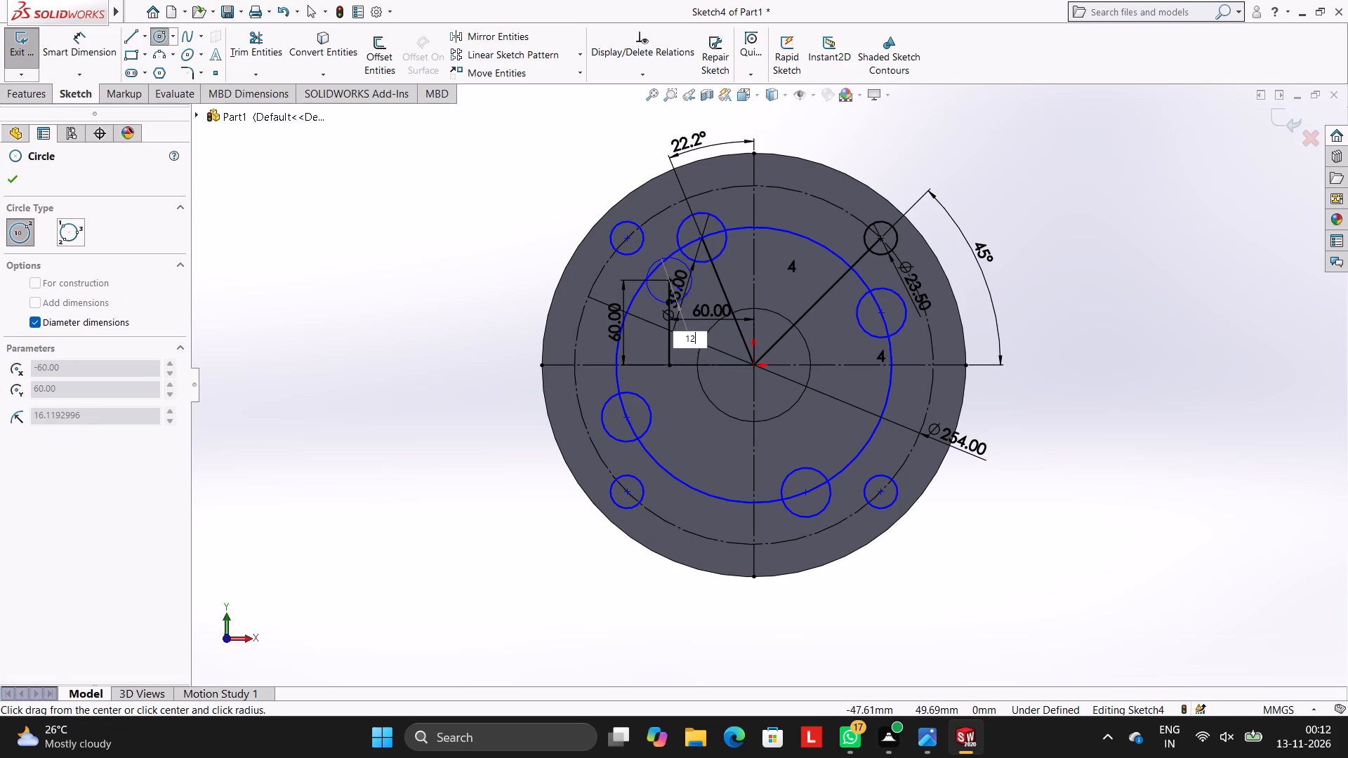
{"action": "key", "text": "Return"}
{"action": "key", "text": "Escape"}
{"action": "key", "text": "Escape"}
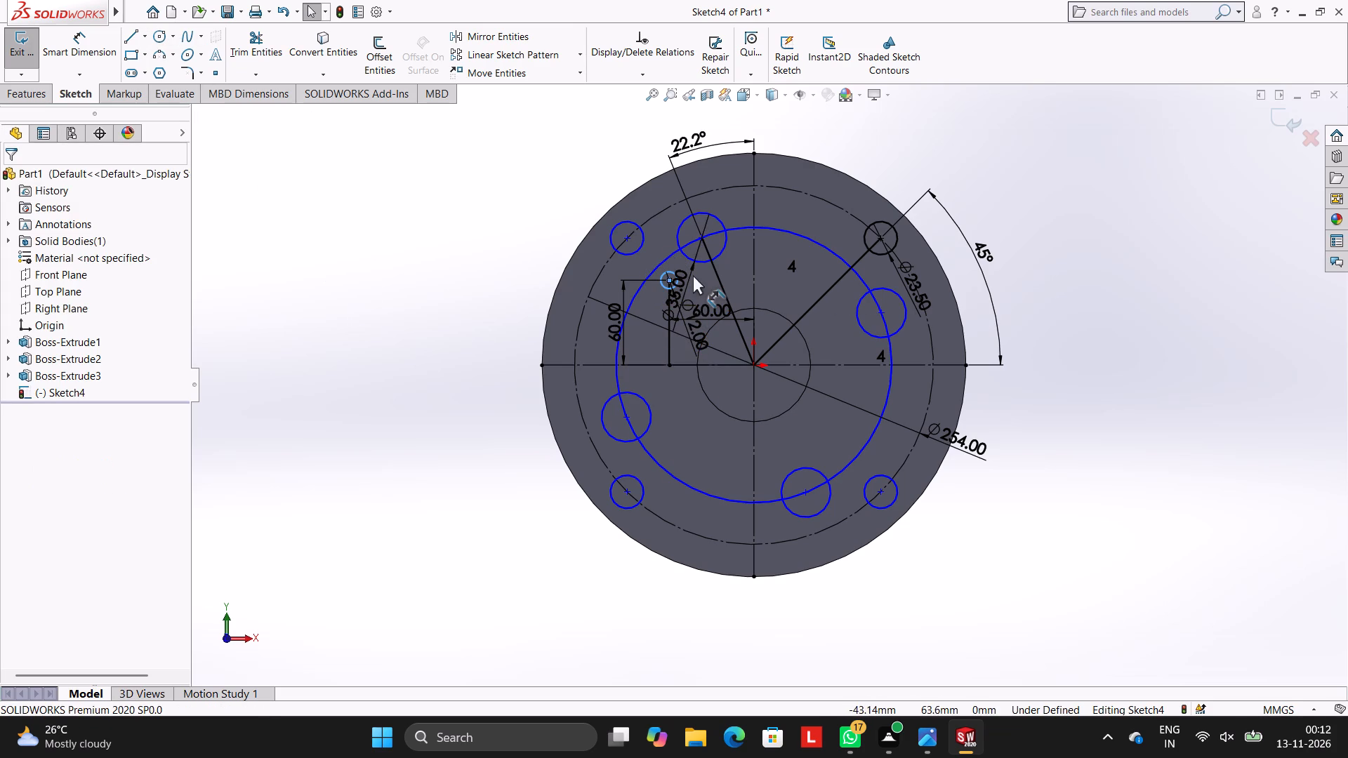
Dimension the diameter of the circle that passes through the centres of the four 35 mm circles.
{"action": "scroll", "coordinate": [652, 288], "scroll_direction": "down", "scroll_amount": 1}
{"action": "left_click", "coordinate": [91, 53]}
{"action": "scroll", "coordinate": [729, 281], "scroll_direction": "down", "scroll_amount": 2}
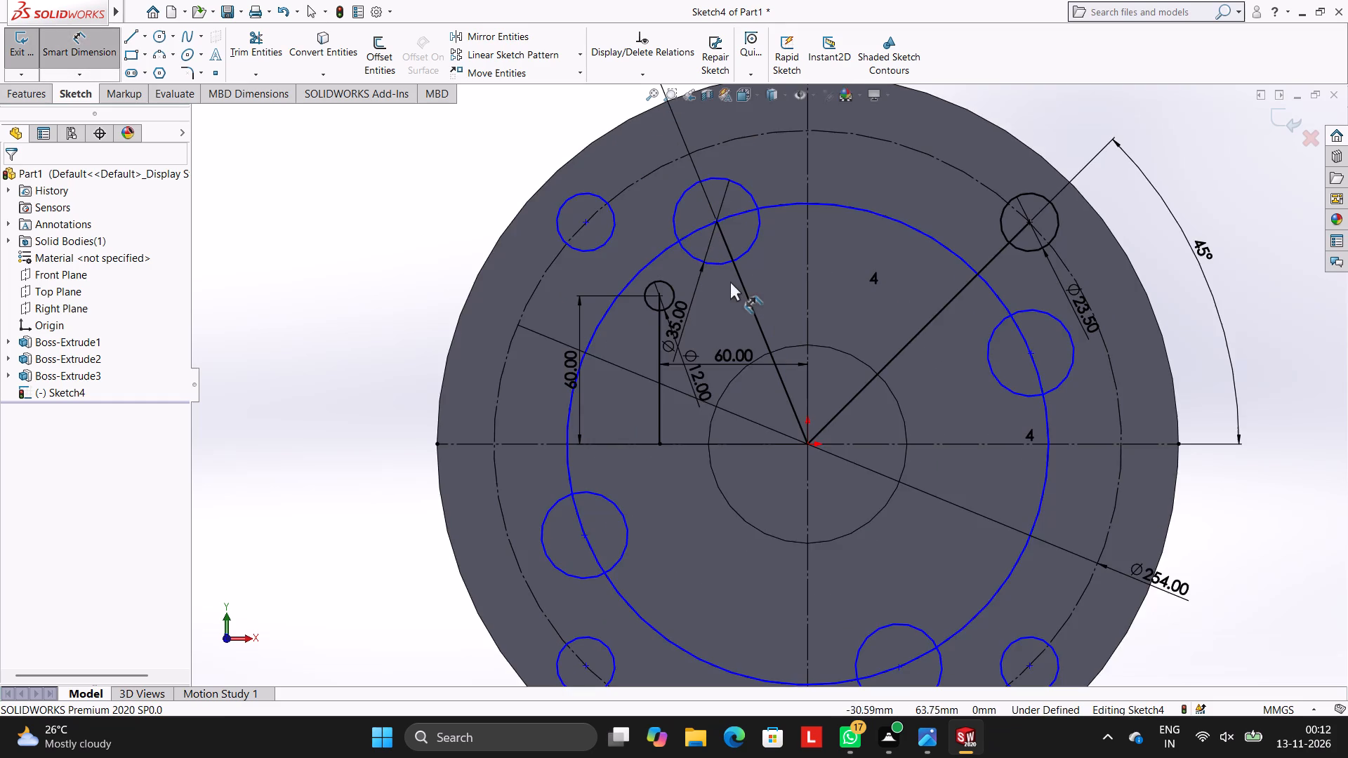
{"action": "scroll", "coordinate": [754, 421], "scroll_direction": "up", "scroll_amount": 1}
{"action": "scroll", "coordinate": [754, 422], "scroll_direction": "down", "scroll_amount": 1}
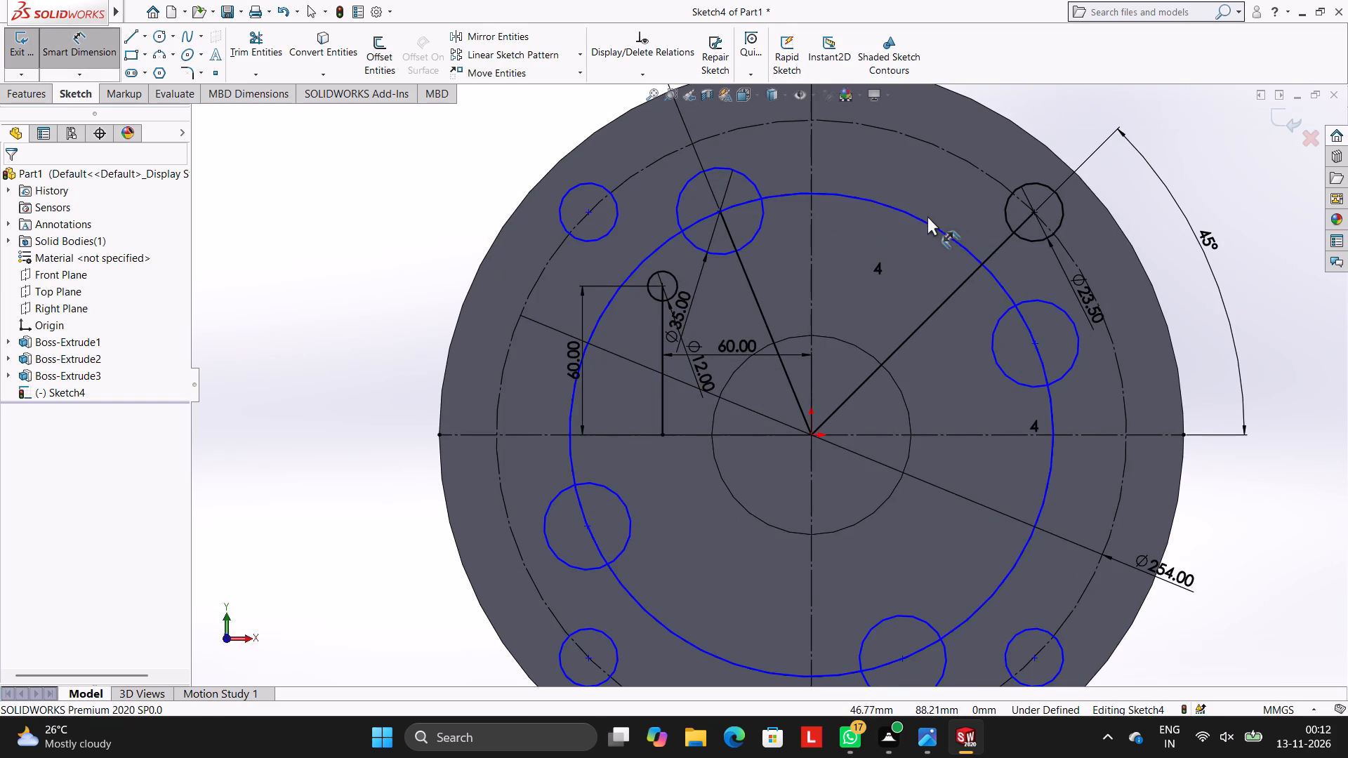
{"action": "left_click", "coordinate": [922, 220]}
{"action": "left_click", "coordinate": [1070, 121]}
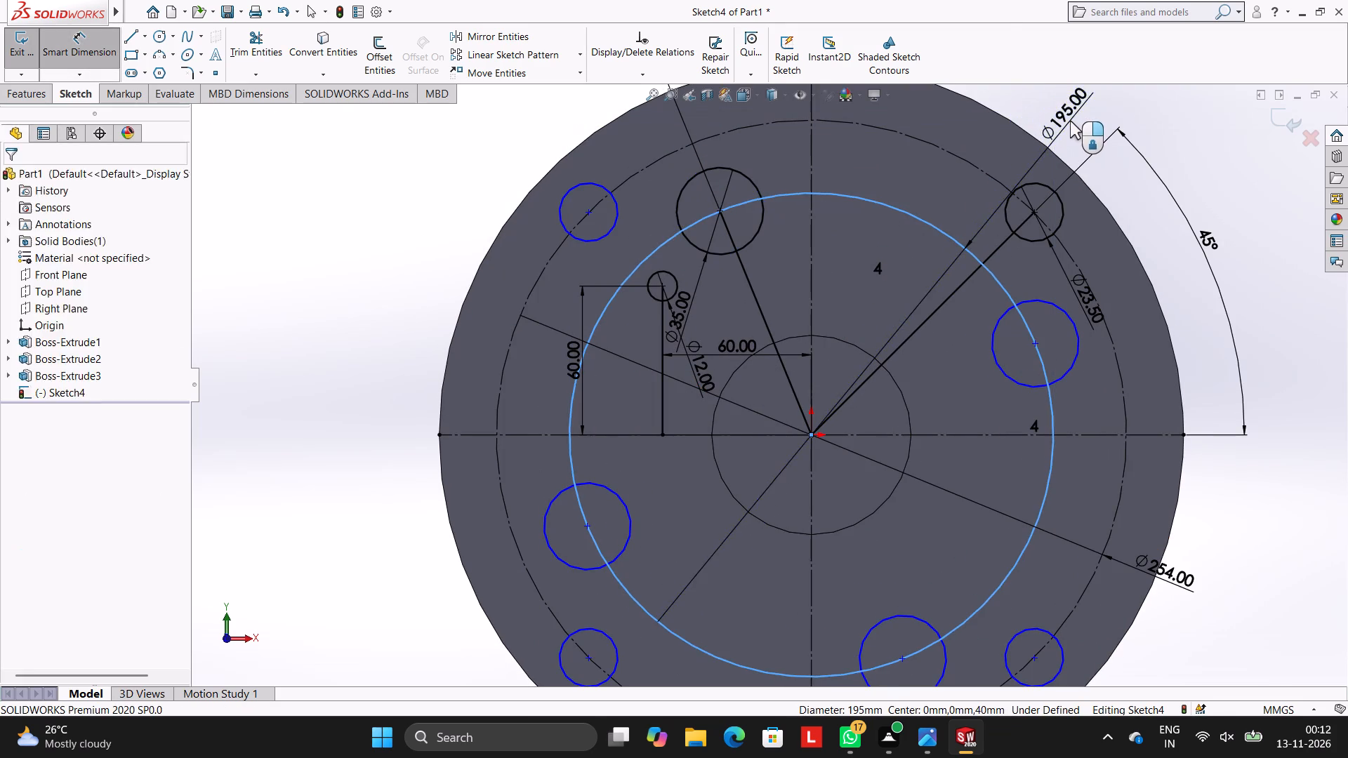
{"action": "left_click", "coordinate": [1009, 104]}
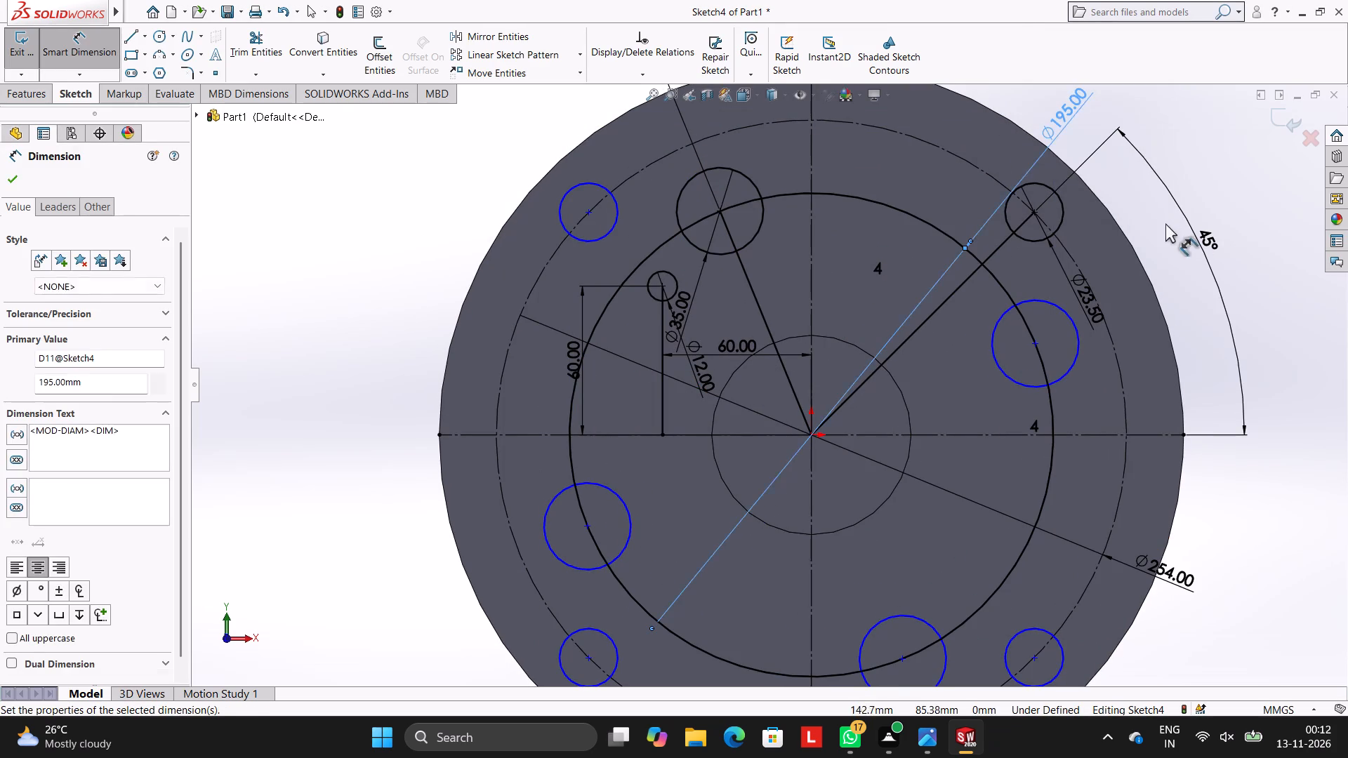
{"action": "left_click", "coordinate": [1165, 223]}
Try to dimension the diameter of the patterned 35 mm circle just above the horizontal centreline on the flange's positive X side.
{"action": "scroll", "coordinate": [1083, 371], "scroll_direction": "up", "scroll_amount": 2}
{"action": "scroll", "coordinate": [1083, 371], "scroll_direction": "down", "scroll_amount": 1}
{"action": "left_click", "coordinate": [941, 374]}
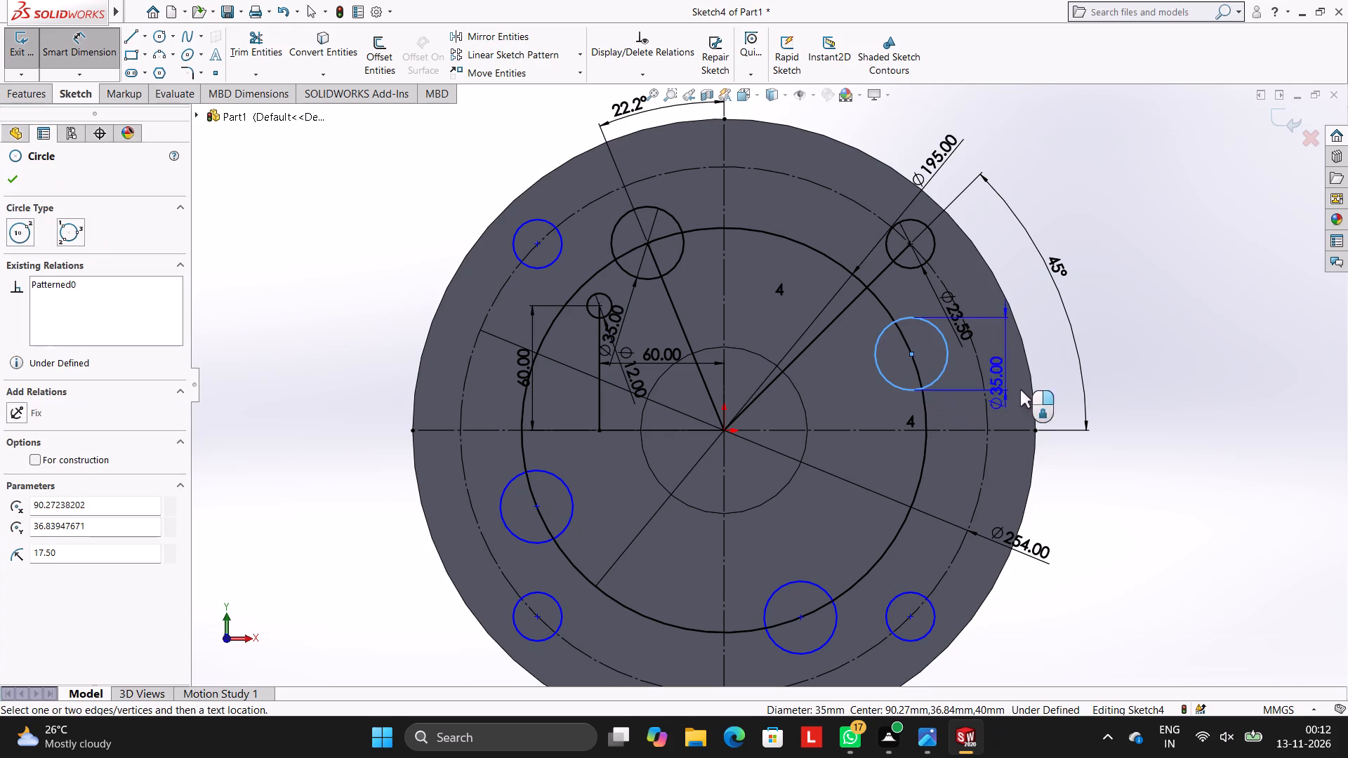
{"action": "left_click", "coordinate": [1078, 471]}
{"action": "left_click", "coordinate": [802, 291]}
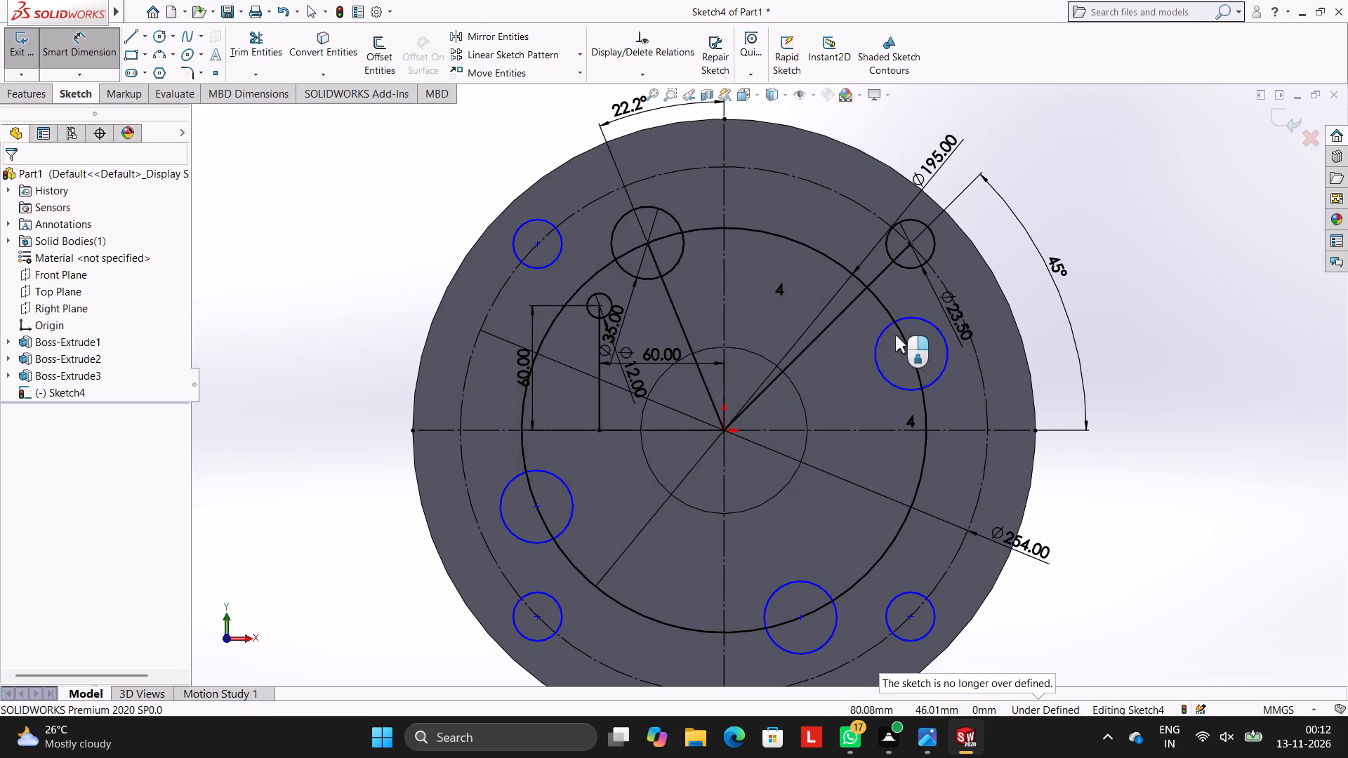
Dimension the vertical distance from that 35 mm circle's centre to the horizontal centreline, keeping the drawn value.
{"action": "left_click", "coordinate": [912, 353]}
{"action": "left_click", "coordinate": [908, 429]}
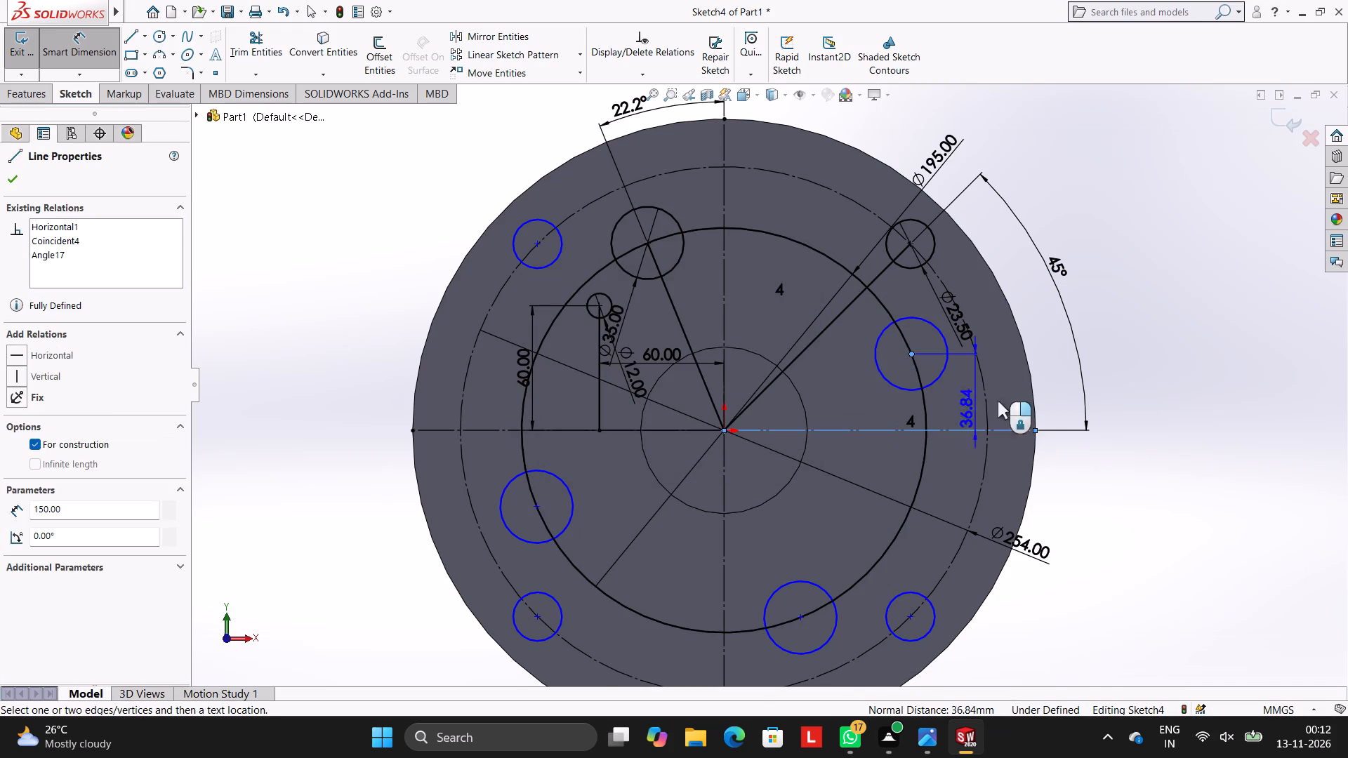
{"action": "left_click", "coordinate": [1125, 387]}
{"action": "left_click", "coordinate": [1062, 362]}
{"action": "left_click", "coordinate": [1066, 352]}
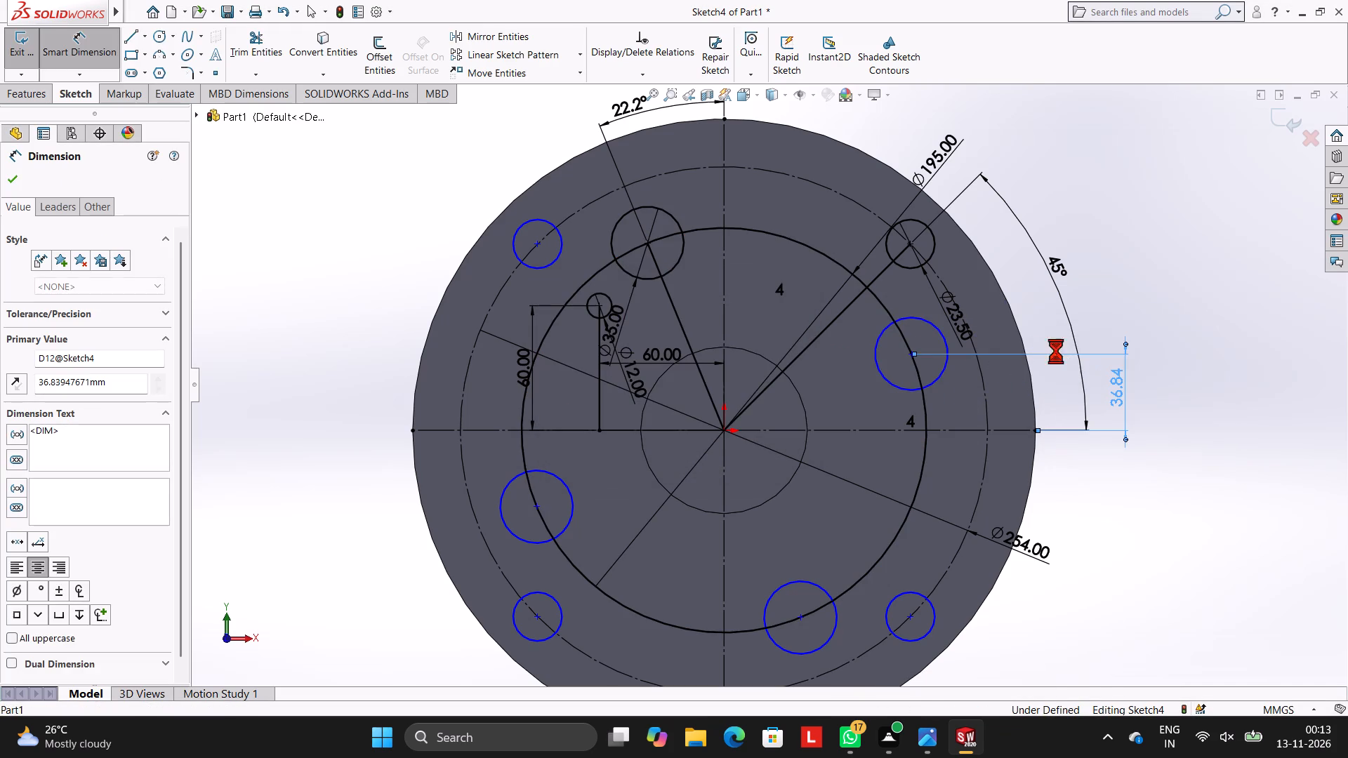
{"action": "left_click", "coordinate": [1131, 282]}
Dimension the horizontal distance from the vertical centreline to the same 35 mm circle's centre, keeping the drawn value.
{"action": "left_click", "coordinate": [721, 334]}
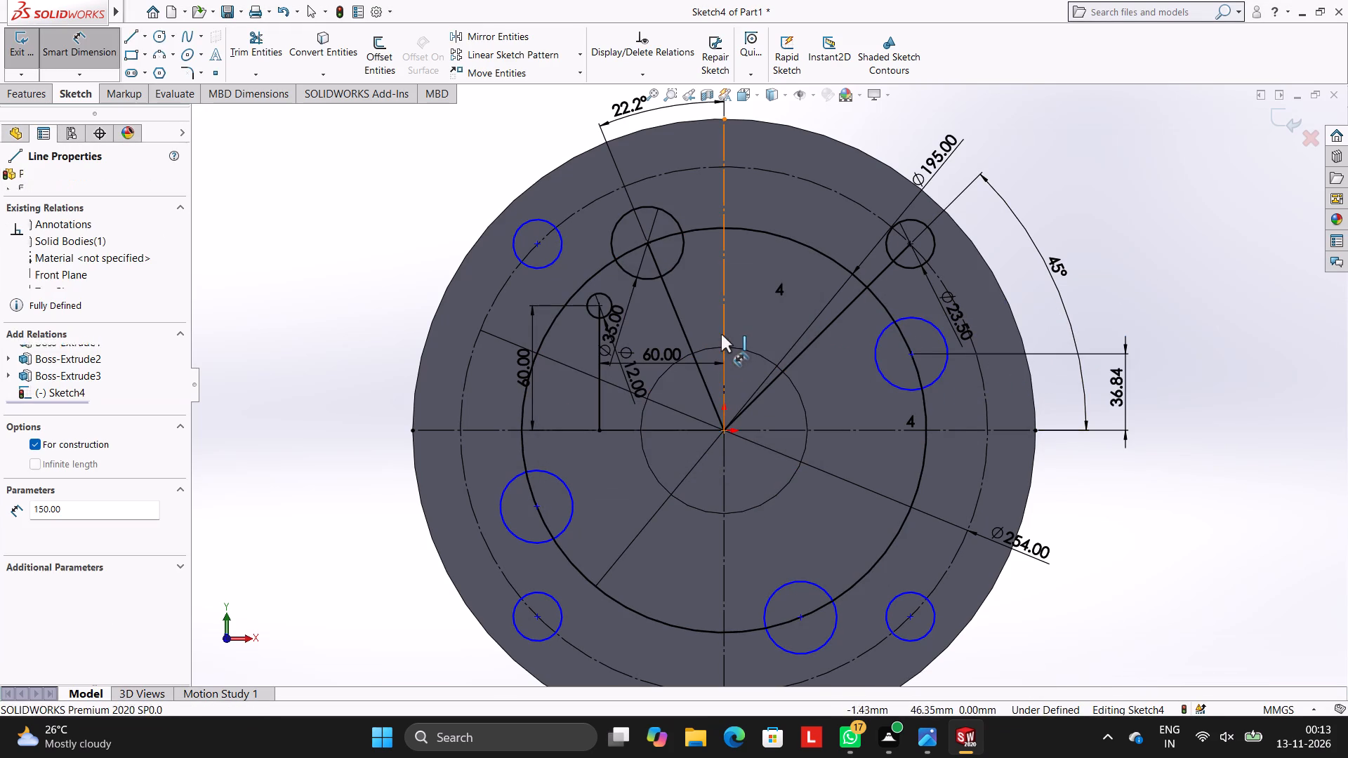
{"action": "left_click", "coordinate": [911, 352]}
{"action": "left_click", "coordinate": [878, 135]}
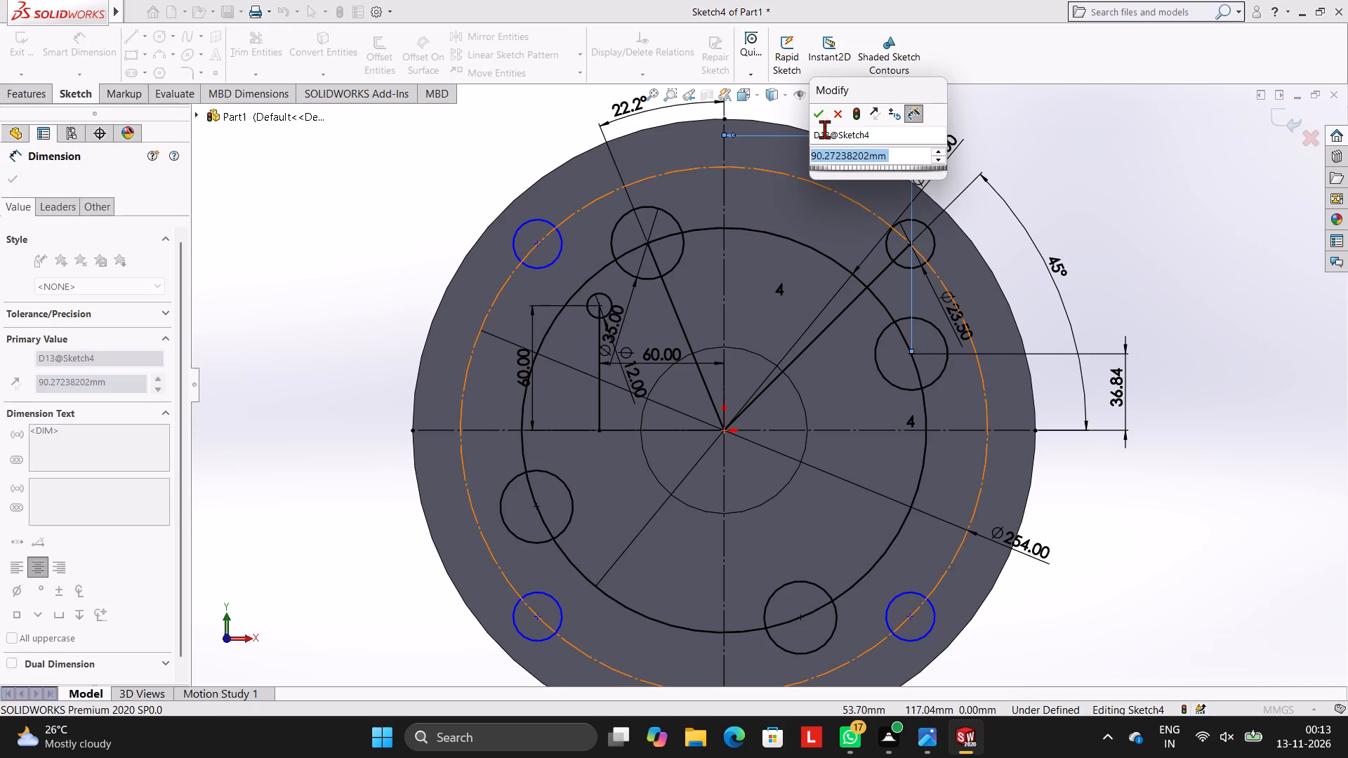
{"action": "left_click", "coordinate": [819, 112]}
{"action": "left_click", "coordinate": [1080, 166]}
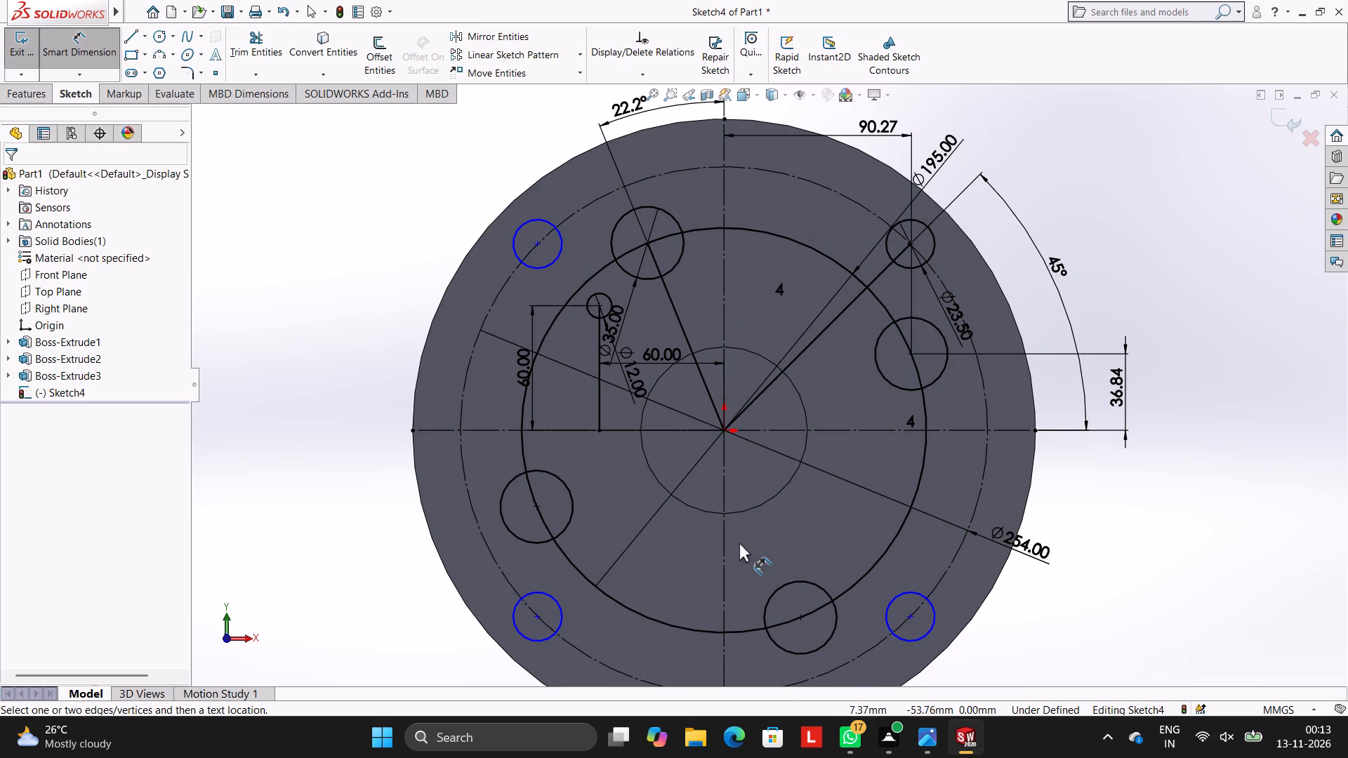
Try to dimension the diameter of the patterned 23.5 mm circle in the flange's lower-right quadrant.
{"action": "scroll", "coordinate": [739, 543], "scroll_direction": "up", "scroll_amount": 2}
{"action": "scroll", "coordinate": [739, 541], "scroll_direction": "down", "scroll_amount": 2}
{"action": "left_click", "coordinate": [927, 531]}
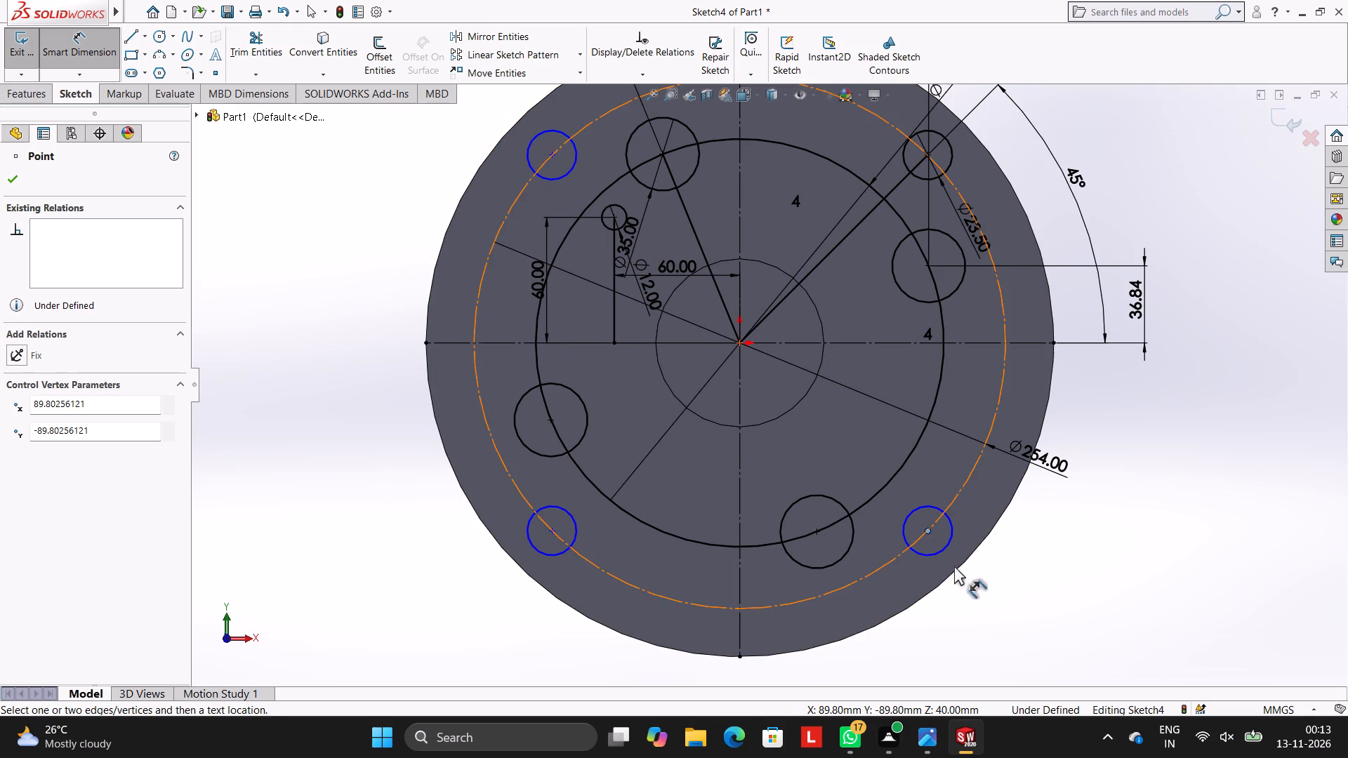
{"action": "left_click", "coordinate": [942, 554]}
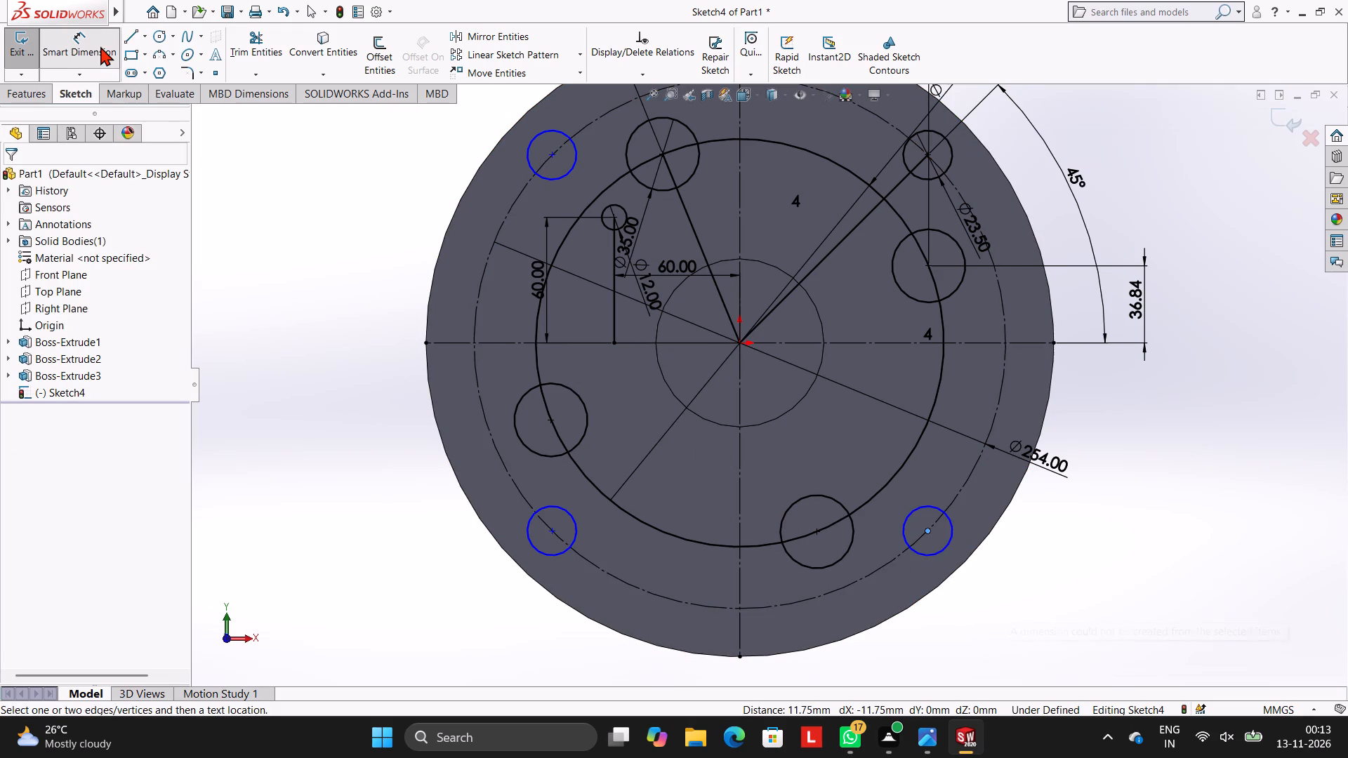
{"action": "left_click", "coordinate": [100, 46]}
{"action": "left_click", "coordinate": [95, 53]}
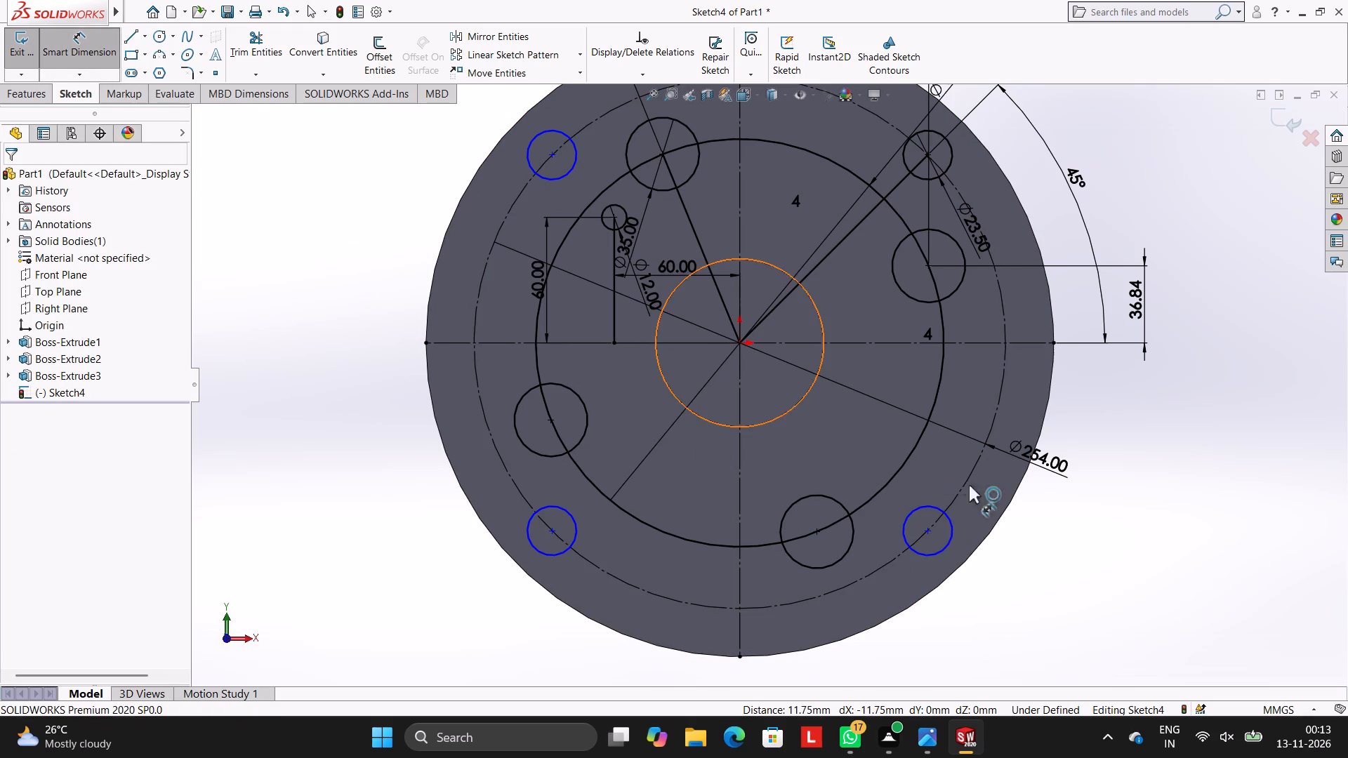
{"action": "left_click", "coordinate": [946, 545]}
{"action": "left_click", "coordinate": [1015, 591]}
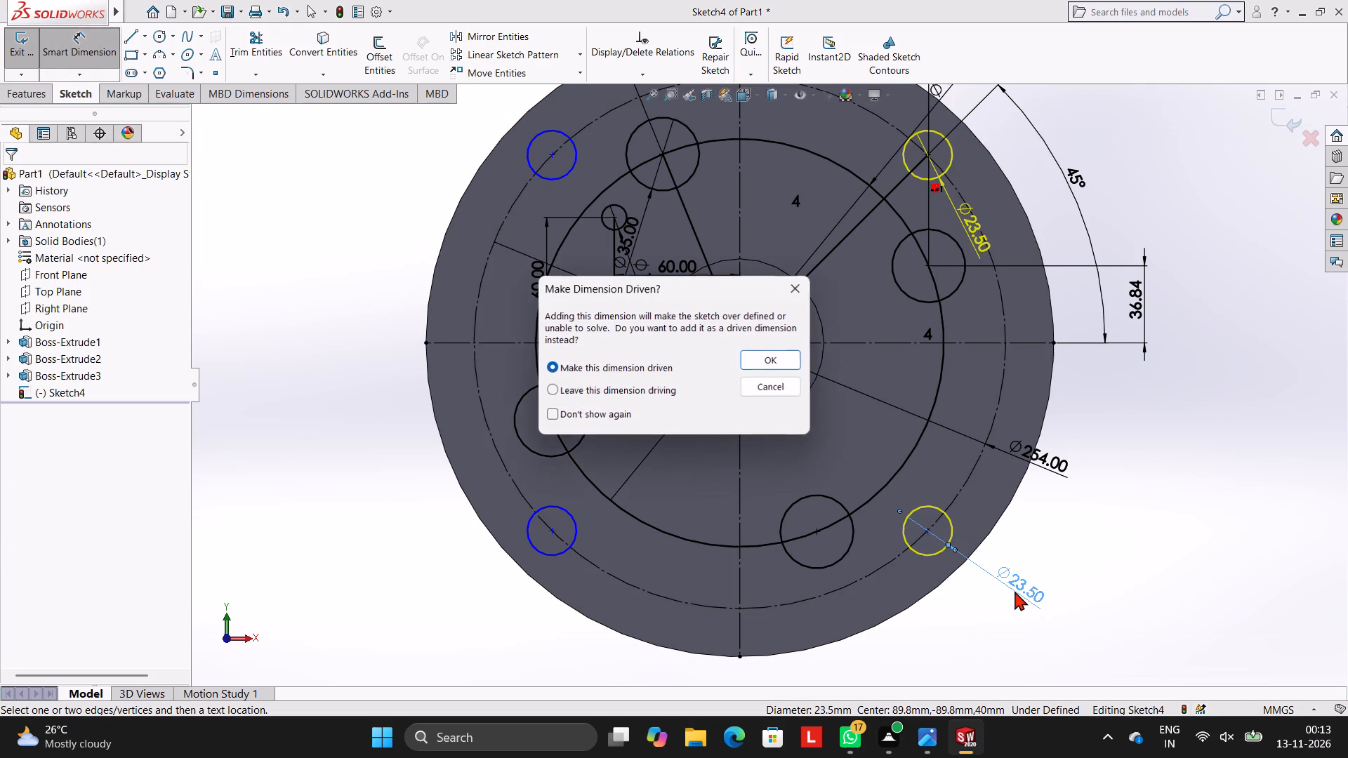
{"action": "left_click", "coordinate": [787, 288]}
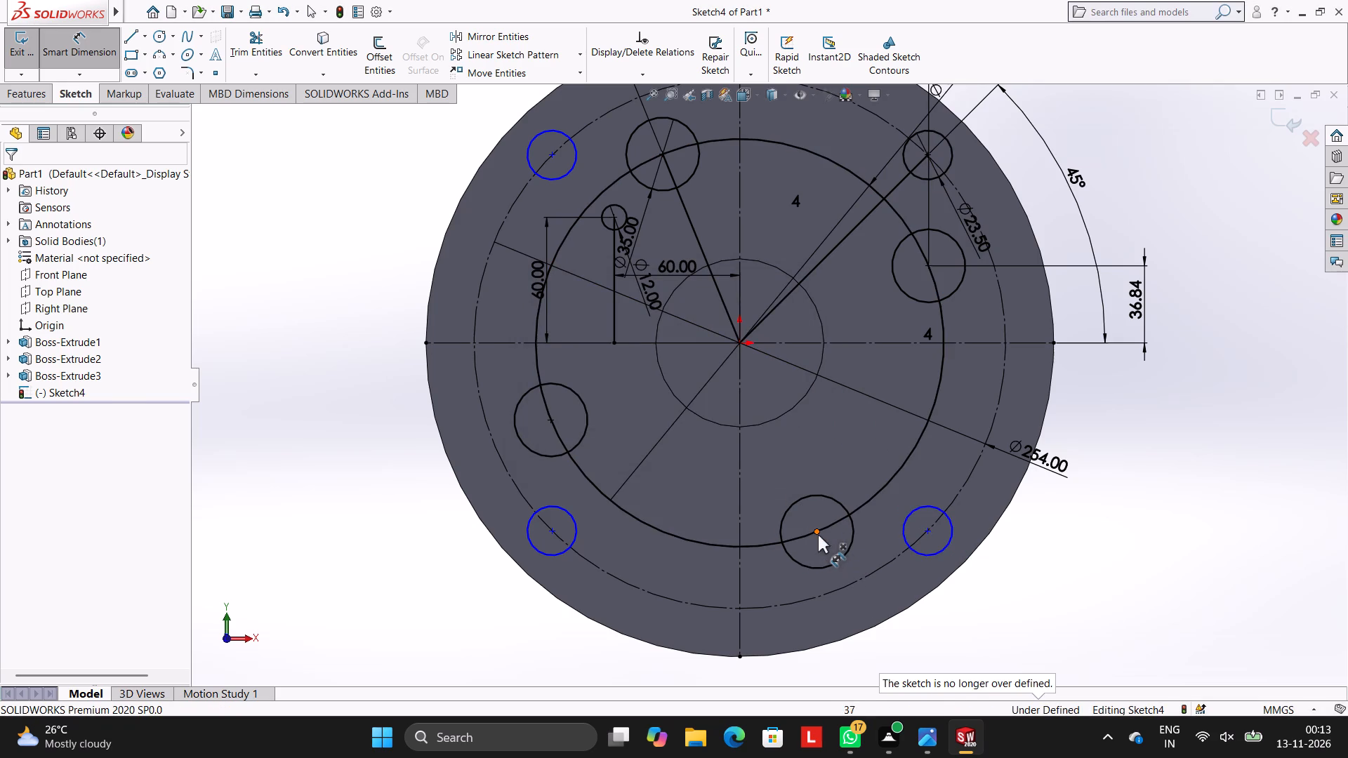
Dimension the aligned distance between the centres of the lower 35 mm circle and the lower-right 23.5 mm circle, keeping the drawn value.
{"action": "left_click", "coordinate": [816, 532]}
{"action": "left_click", "coordinate": [927, 533]}
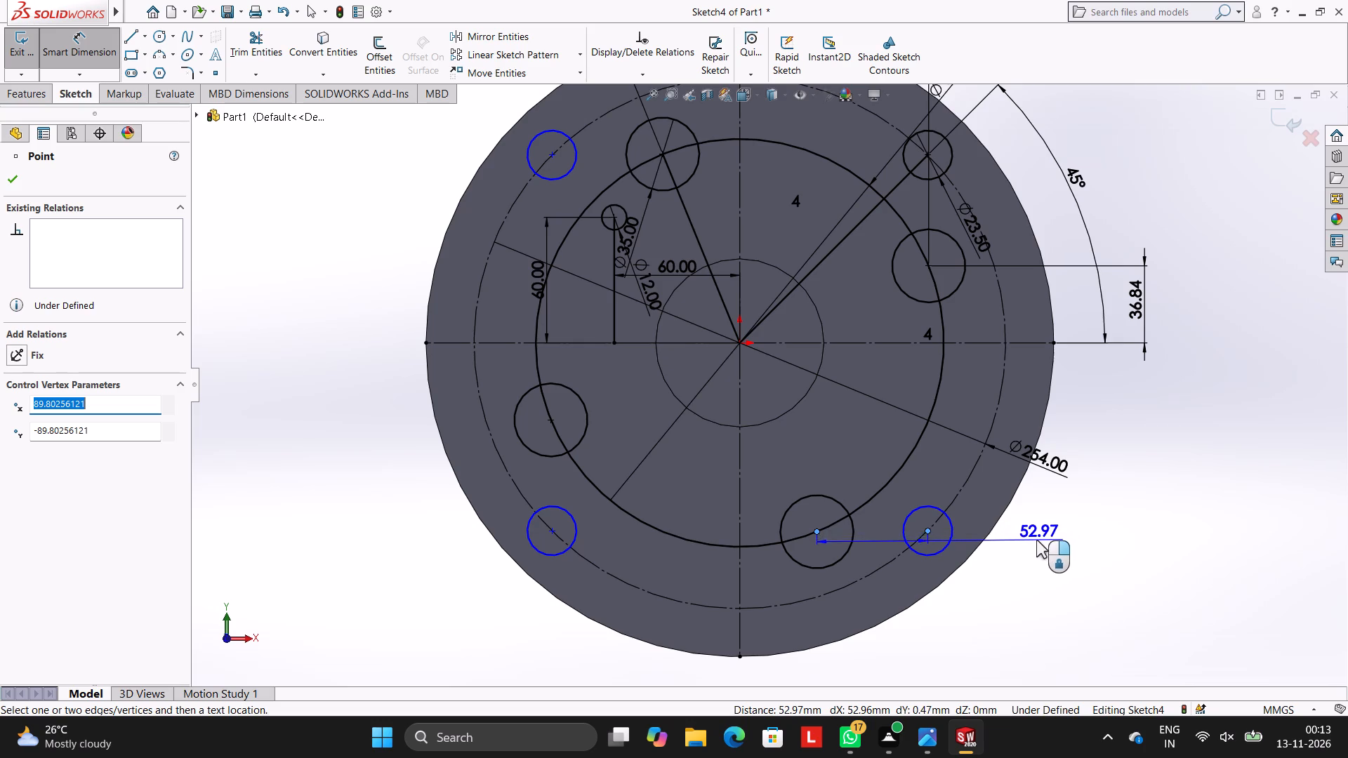
{"action": "left_click", "coordinate": [1031, 536]}
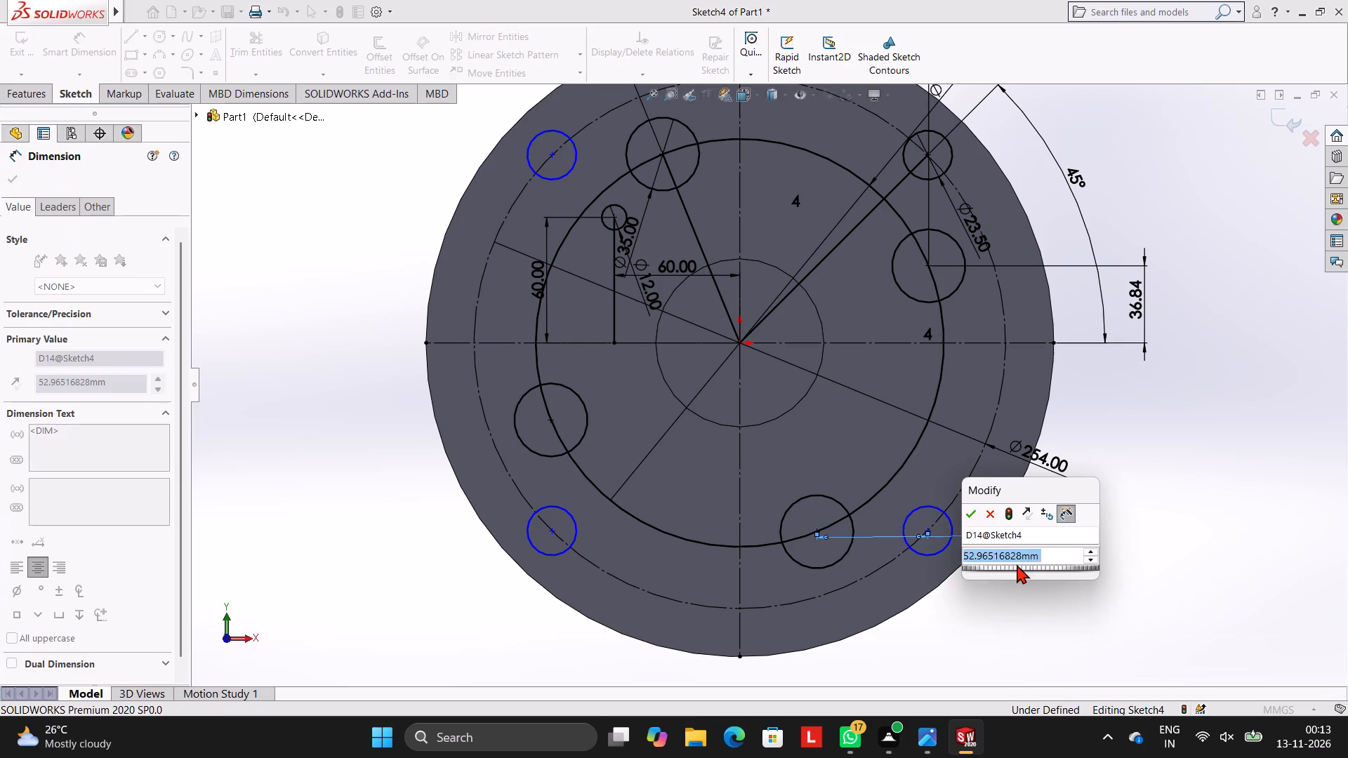
{"action": "left_click", "coordinate": [970, 517]}
{"action": "left_click", "coordinate": [1190, 532]}
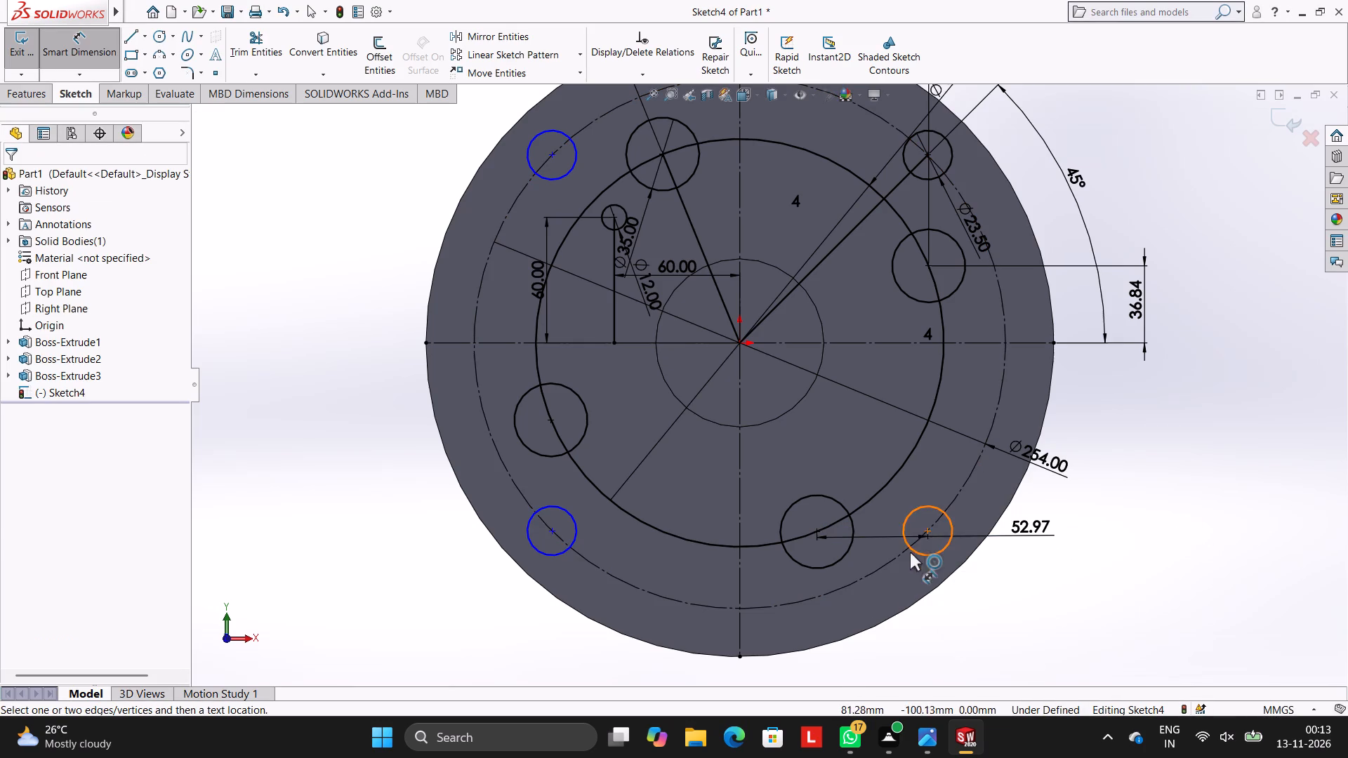
Dimension the horizontal distance between the centres of the same lower 35 mm and 23.5 mm circles, keeping the drawn value.
{"action": "left_click", "coordinate": [928, 533]}
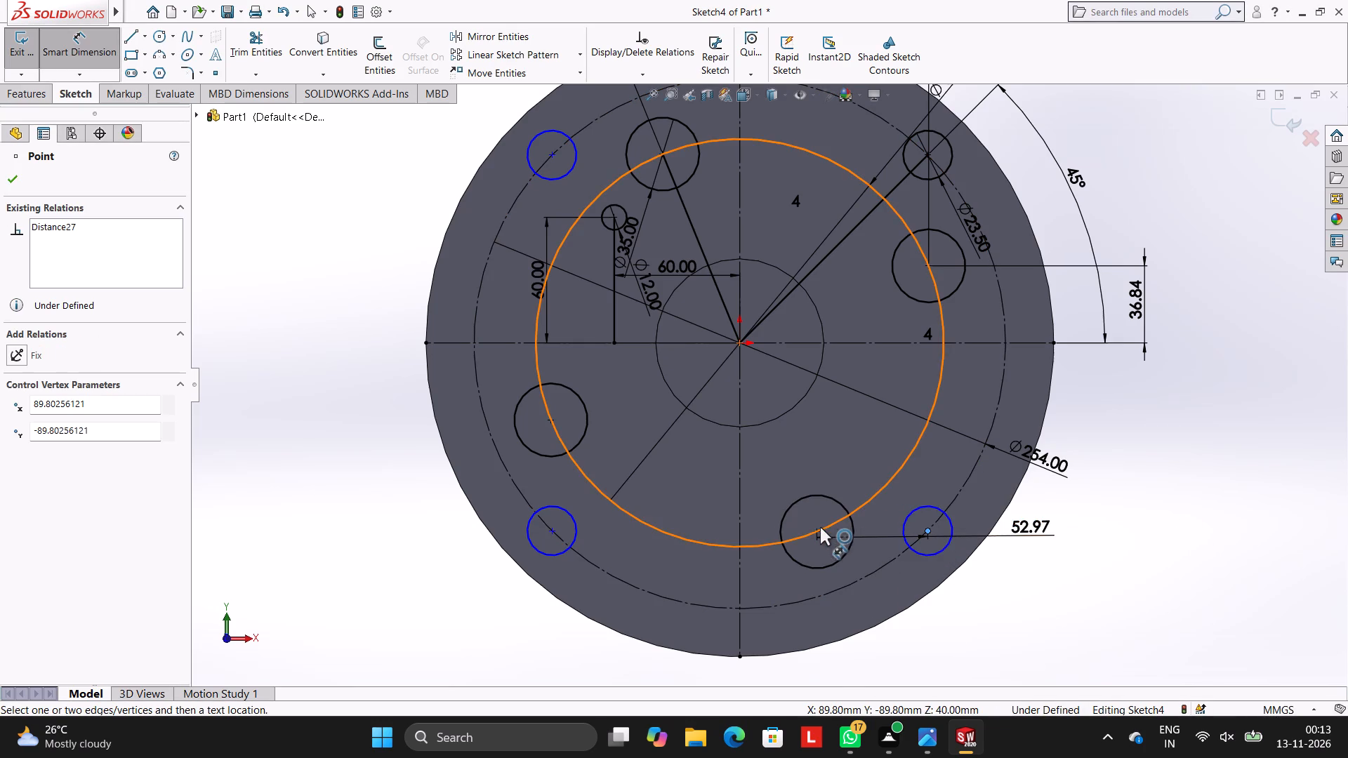
{"action": "left_click", "coordinate": [817, 531]}
{"action": "left_click", "coordinate": [848, 448]}
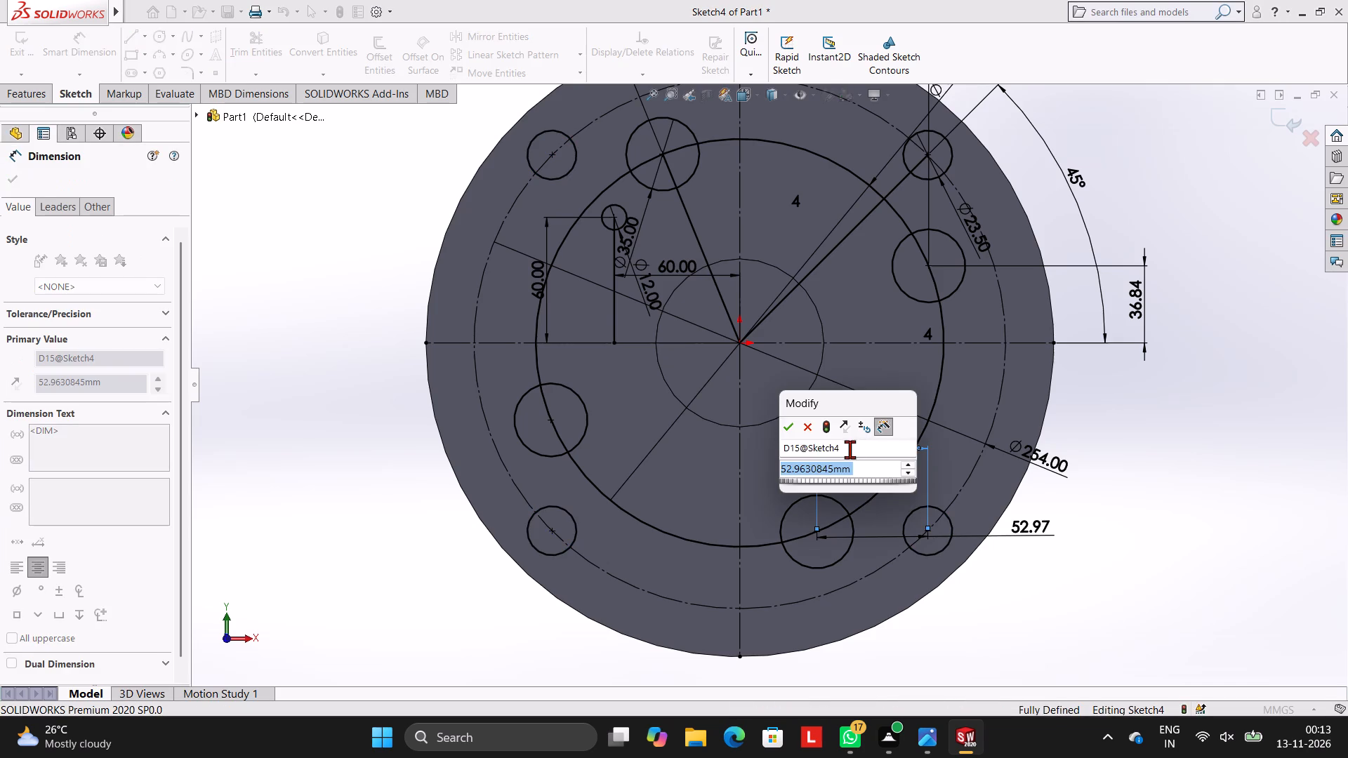
{"action": "left_click", "coordinate": [788, 425]}
{"action": "left_click", "coordinate": [1098, 426]}
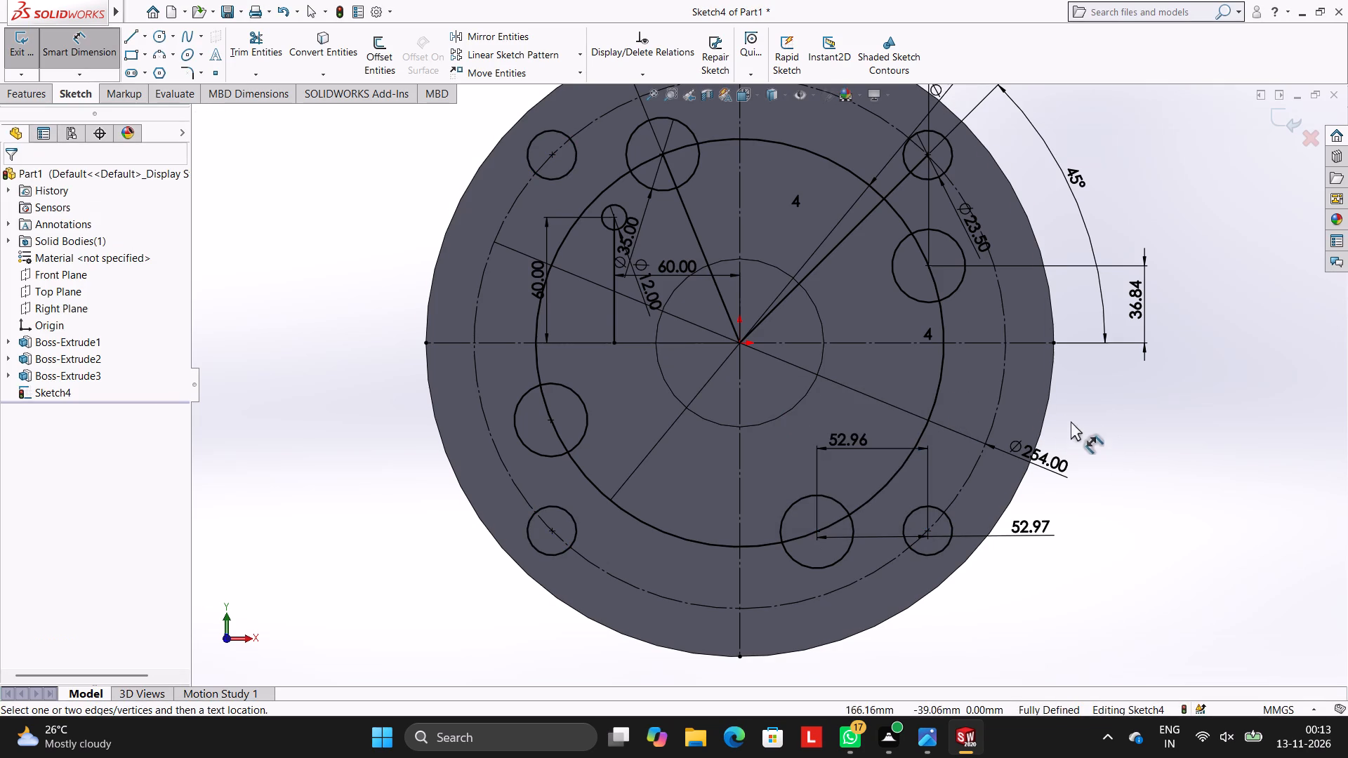
Start an extruded cut from the current sketch, selecting the four 23.5 mm circles, the 12 mm circle and the upper-left 35 mm circle's regions.
{"action": "scroll", "coordinate": [843, 344], "scroll_direction": "up", "scroll_amount": 2}
{"action": "scroll", "coordinate": [843, 344], "scroll_direction": "down", "scroll_amount": 1}
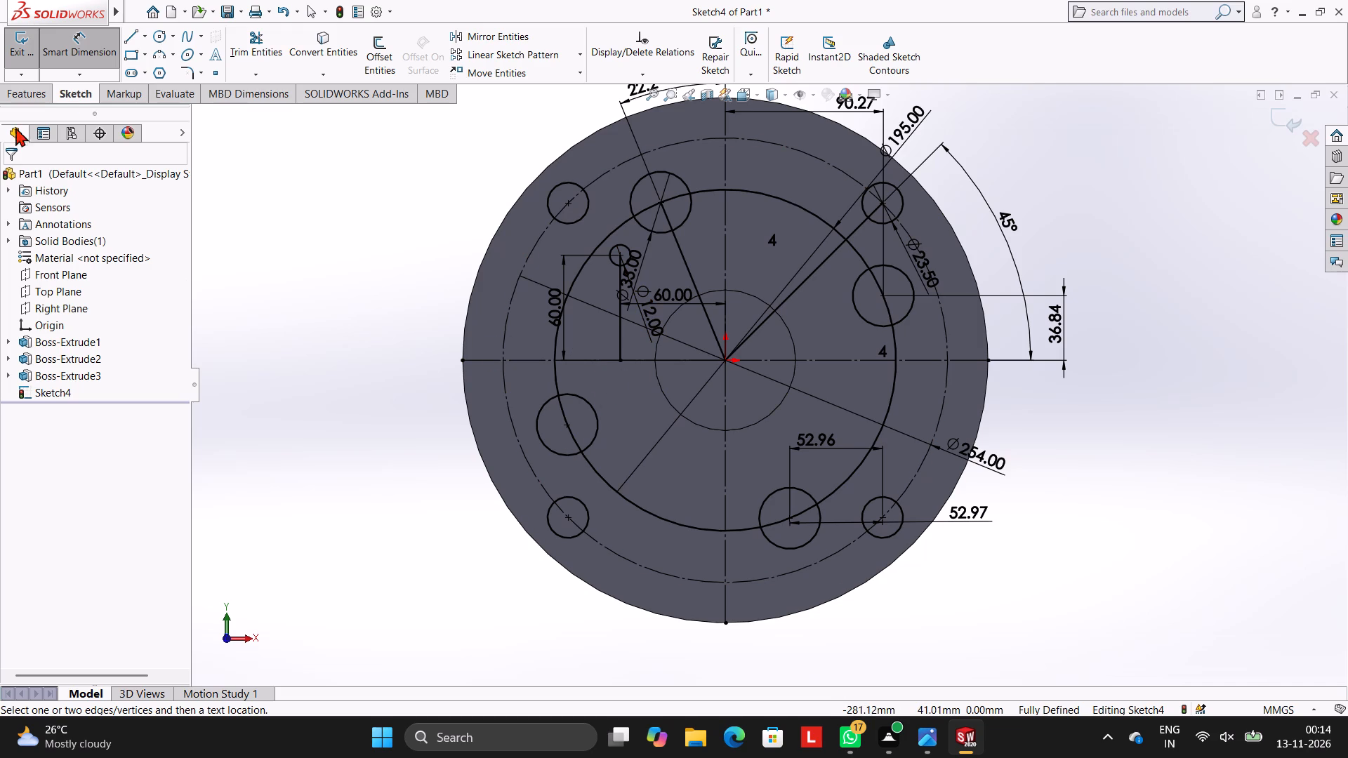
{"action": "left_click", "coordinate": [22, 93]}
{"action": "left_click", "coordinate": [251, 54]}
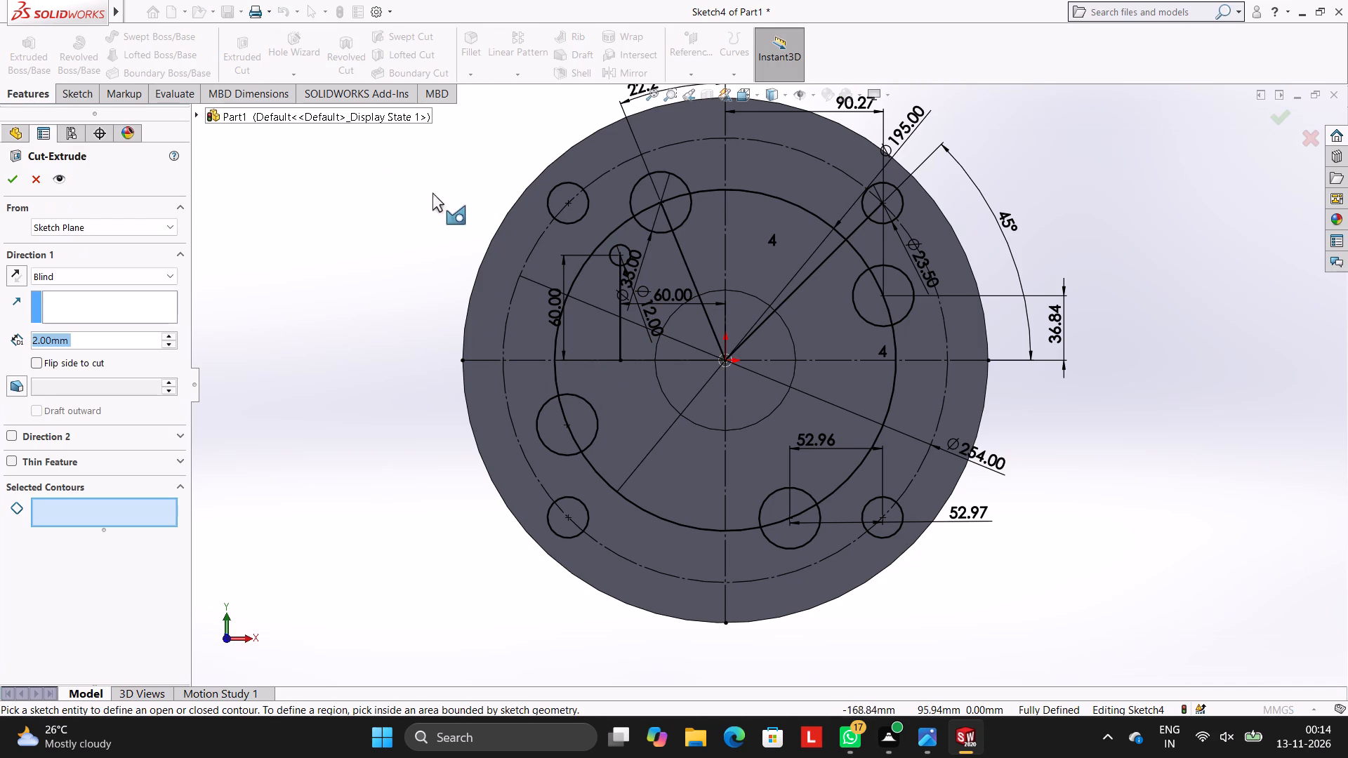
{"action": "left_click", "coordinate": [579, 210]}
{"action": "left_click", "coordinate": [675, 211]}
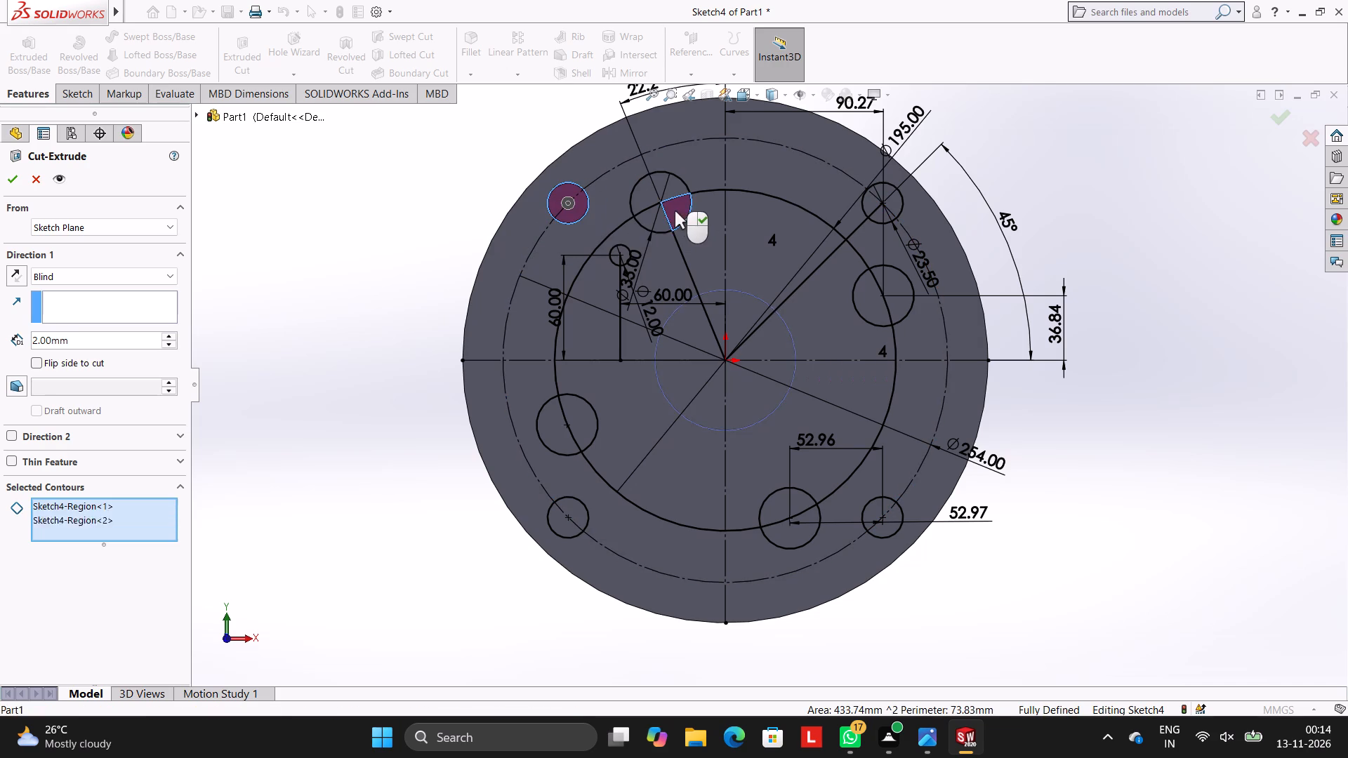
{"action": "left_click", "coordinate": [652, 217]}
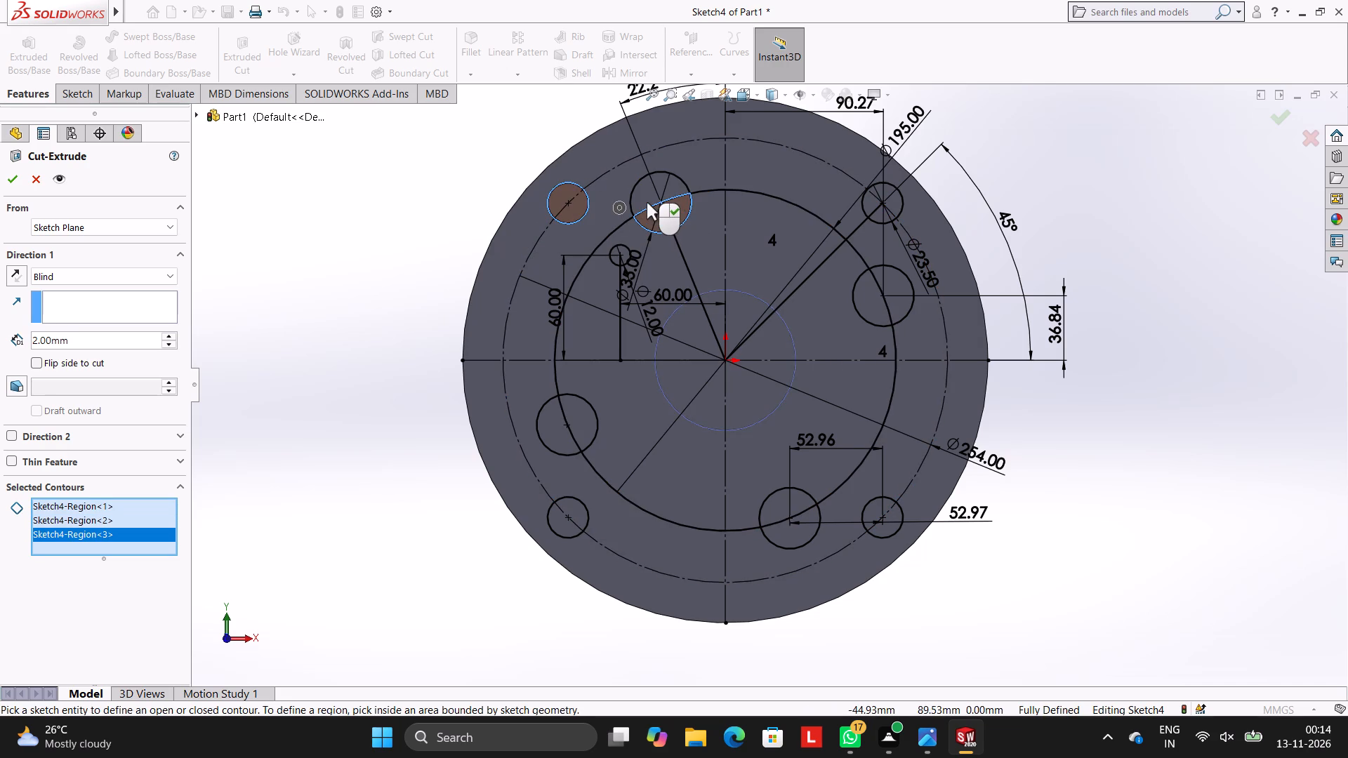
{"action": "left_click", "coordinate": [647, 202]}
{"action": "left_click", "coordinate": [871, 208]}
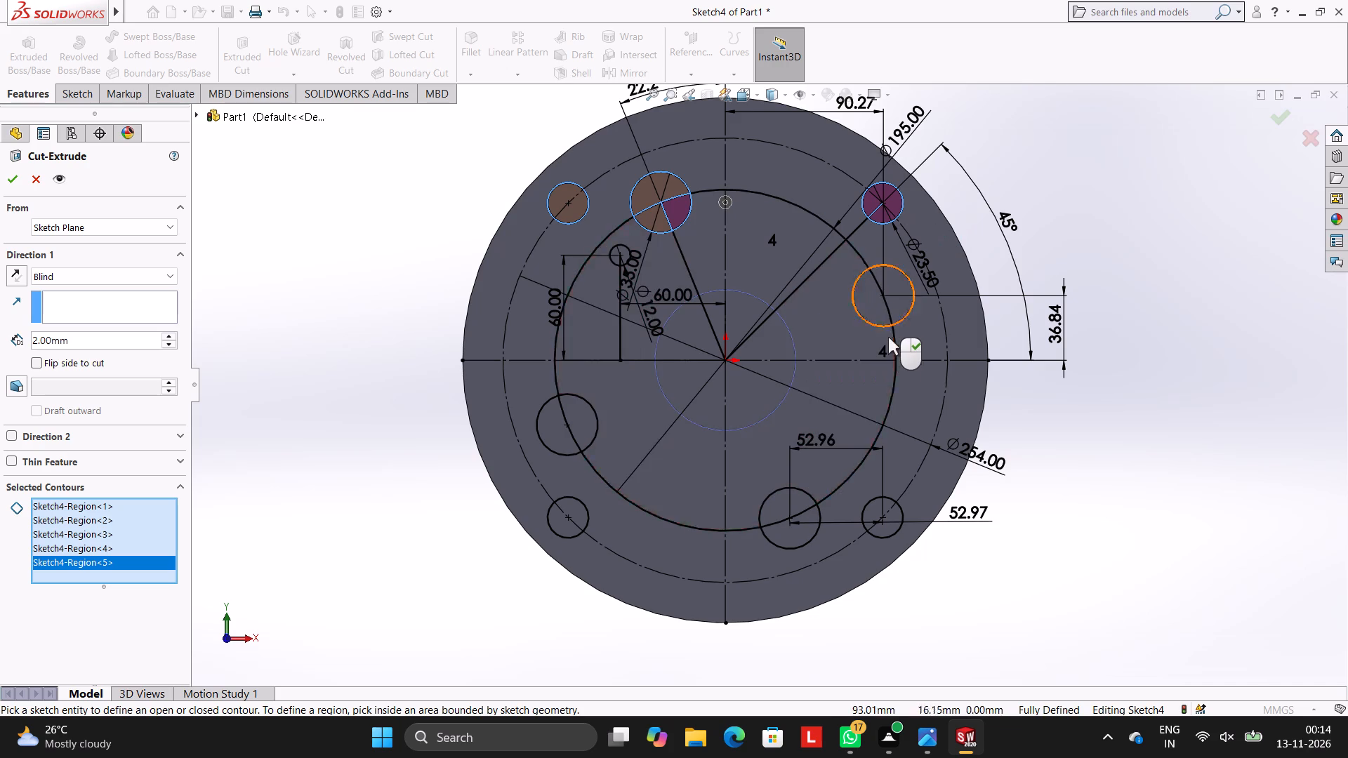
{"action": "left_click", "coordinate": [875, 510]}
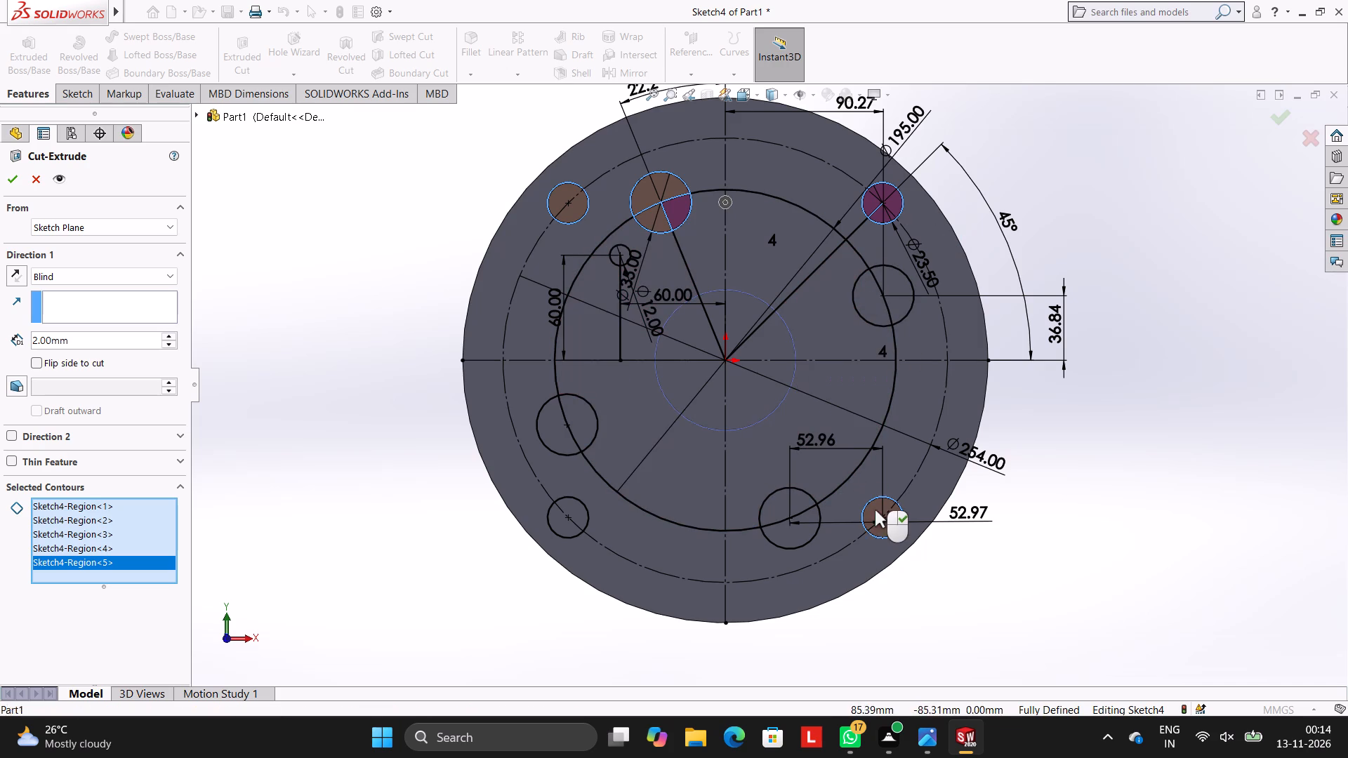
{"action": "left_click", "coordinate": [573, 512]}
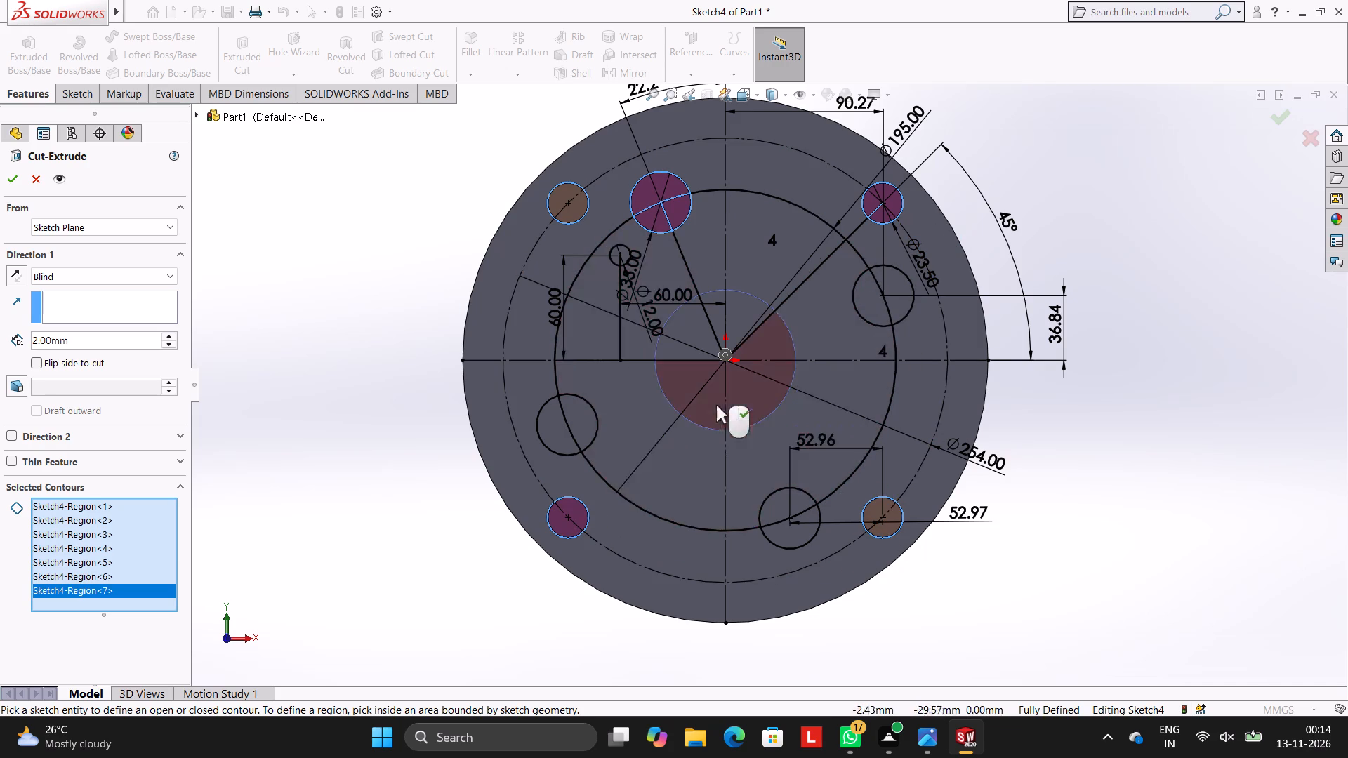
{"action": "left_click", "coordinate": [626, 253]}
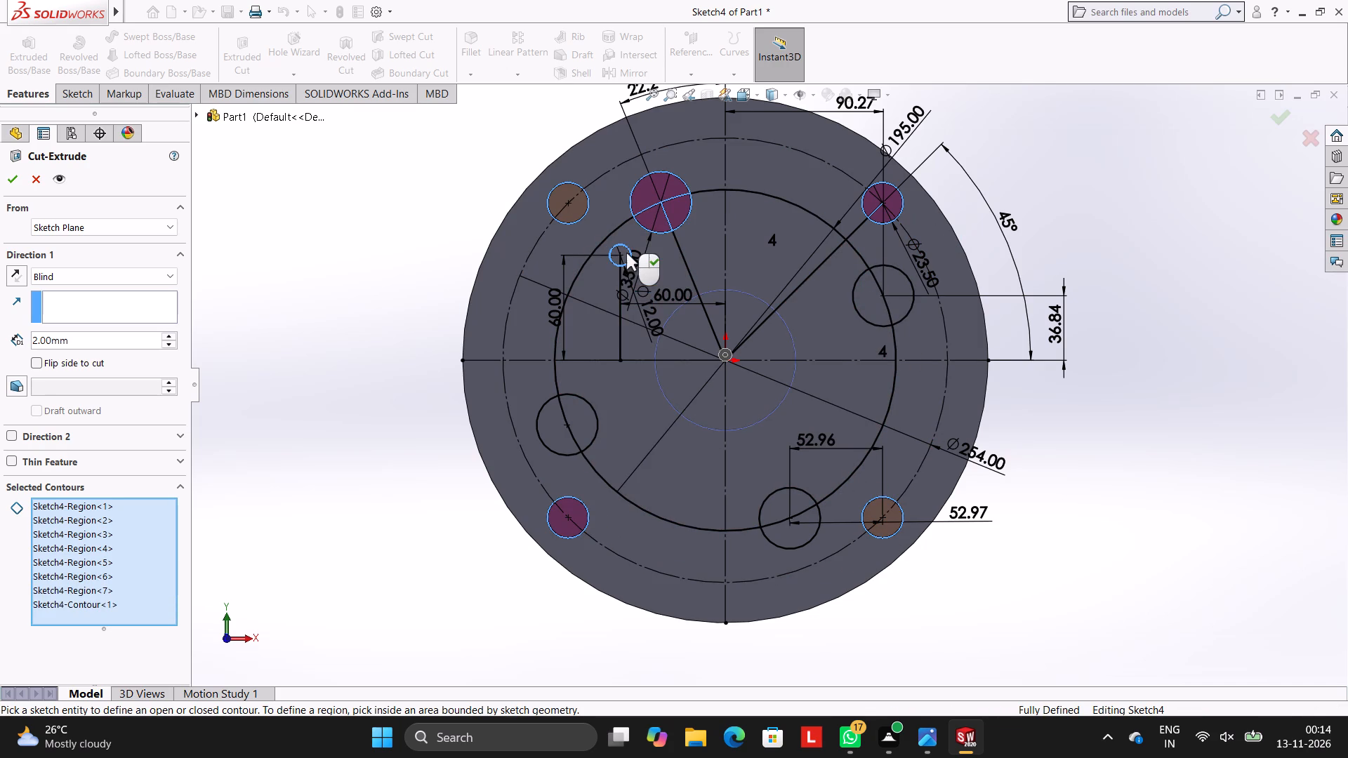
Remove the upper-left 35 mm circle's regions from the cut's selected contours.
{"action": "scroll", "coordinate": [628, 253], "scroll_direction": "down", "scroll_amount": 5}
{"action": "scroll", "coordinate": [753, 415], "scroll_direction": "up", "scroll_amount": 7}
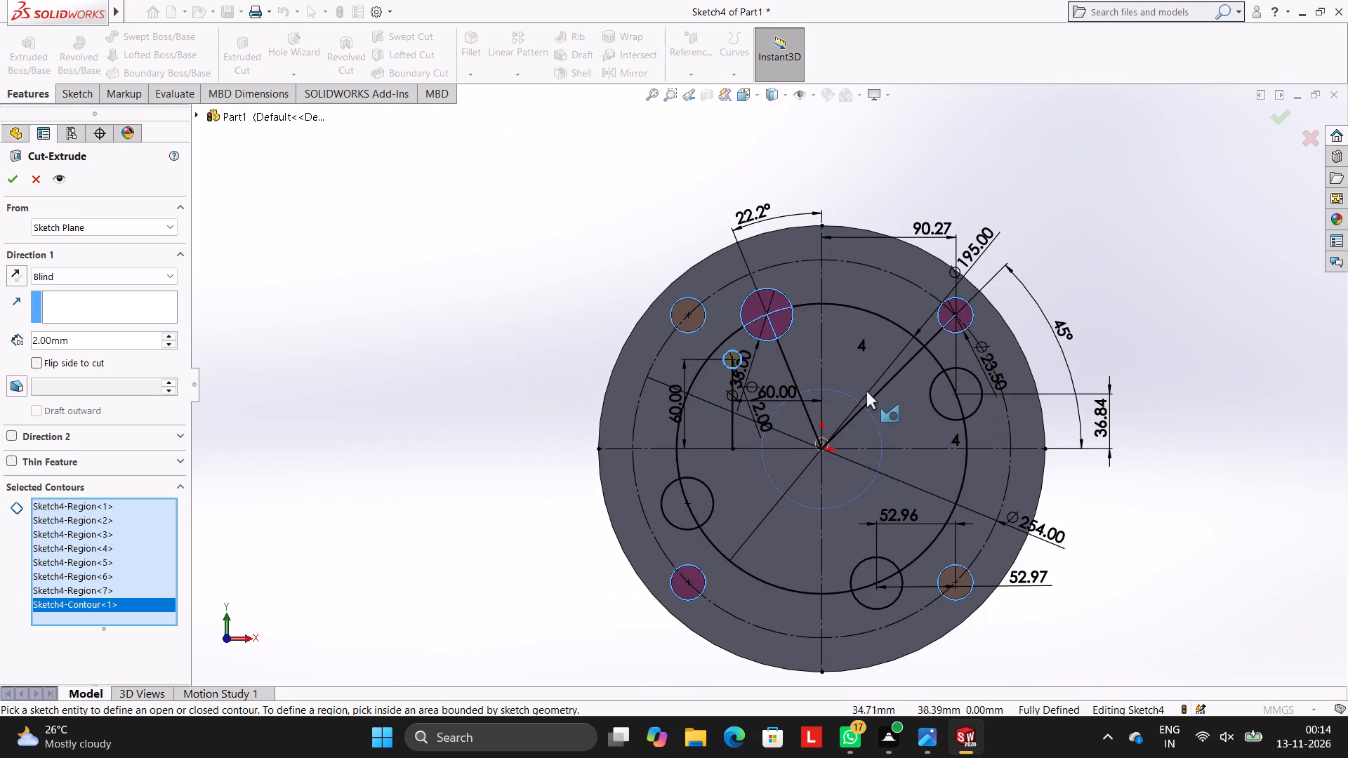
{"action": "scroll", "coordinate": [866, 390], "scroll_direction": "down", "scroll_amount": 3}
{"action": "left_click", "coordinate": [682, 232]}
{"action": "left_click", "coordinate": [696, 261]}
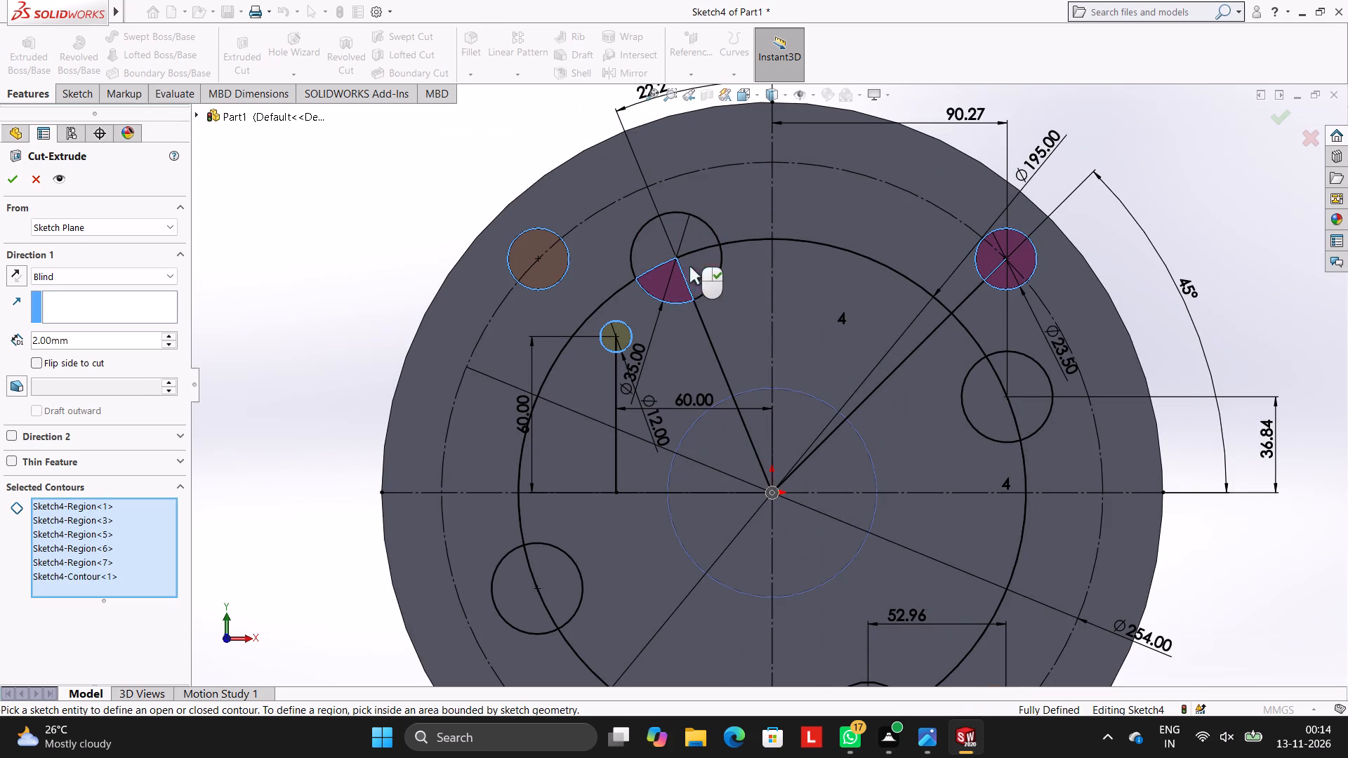
{"action": "left_click", "coordinate": [661, 272]}
Set the blind cut depth to 40 mm and cut the four 23.5 mm holes and the 12 mm hole.
{"action": "scroll", "coordinate": [922, 366], "scroll_direction": "up", "scroll_amount": 3}
{"action": "scroll", "coordinate": [934, 457], "scroll_direction": "up", "scroll_amount": 1}
{"action": "scroll", "coordinate": [918, 455], "scroll_direction": "down", "scroll_amount": 1}
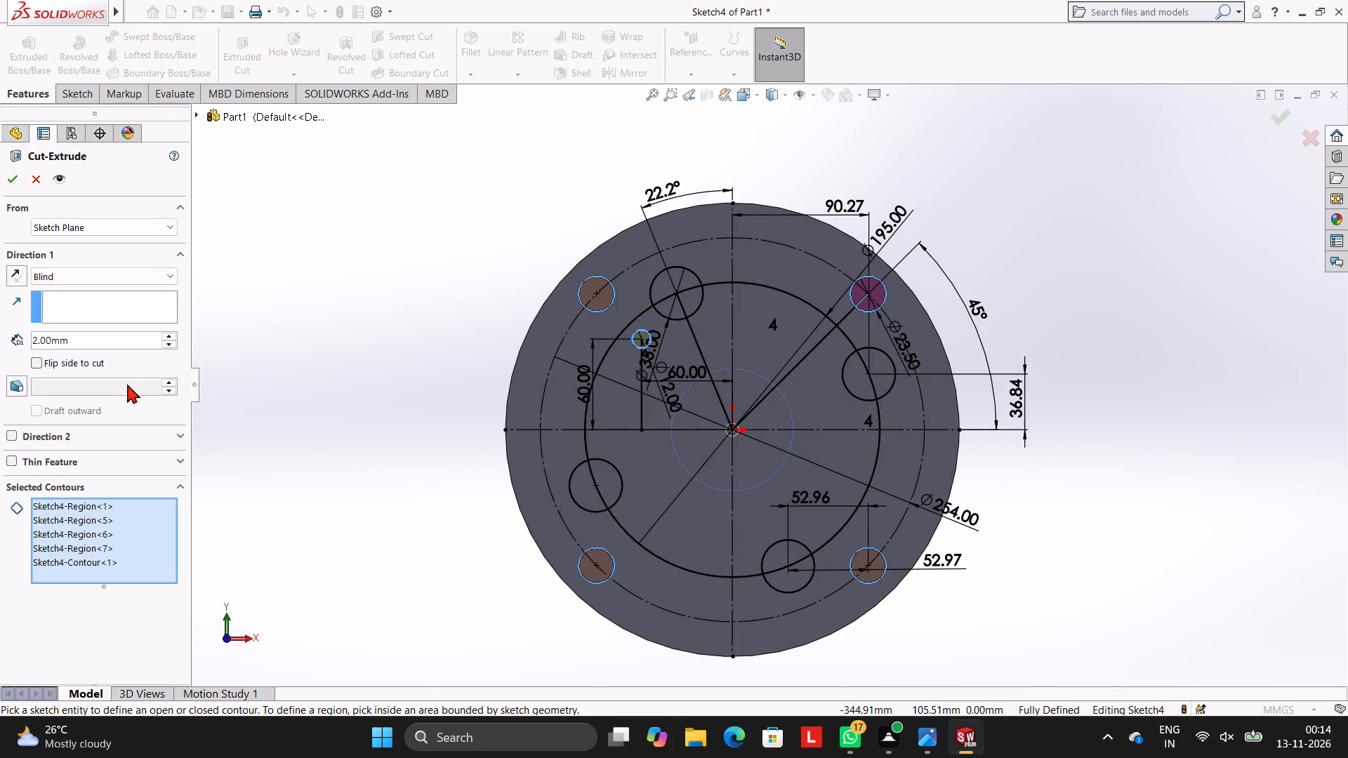
{"action": "left_click", "coordinate": [81, 337]}
{"action": "key", "text": "BackSpace"}
{"action": "key", "text": "BackSpace"}
{"action": "key", "text": "BackSpace"}
{"action": "key", "text": "BackSpace"}
{"action": "key", "text": "BackSpace"}
{"action": "key", "text": "BackSpace"}
{"action": "key", "text": "BackSpace"}
{"action": "key", "text": "BackSpace"}
{"action": "key", "text": "BackSpace"}
{"action": "key", "text": "BackSpace"}
{"action": "key", "text": "BackSpace"}
{"action": "key", "text": "BackSpace"}
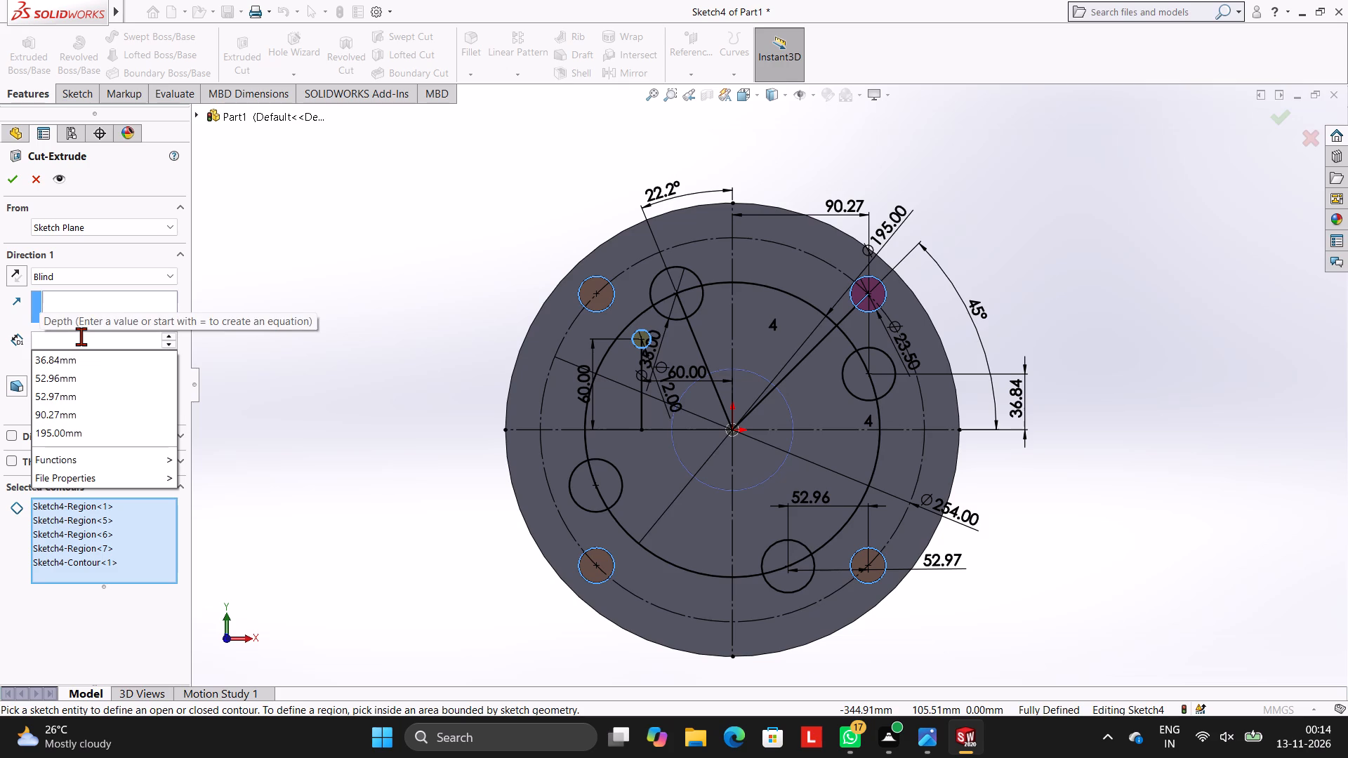
{"action": "type", "text": "40"}
{"action": "key", "text": "Return"}
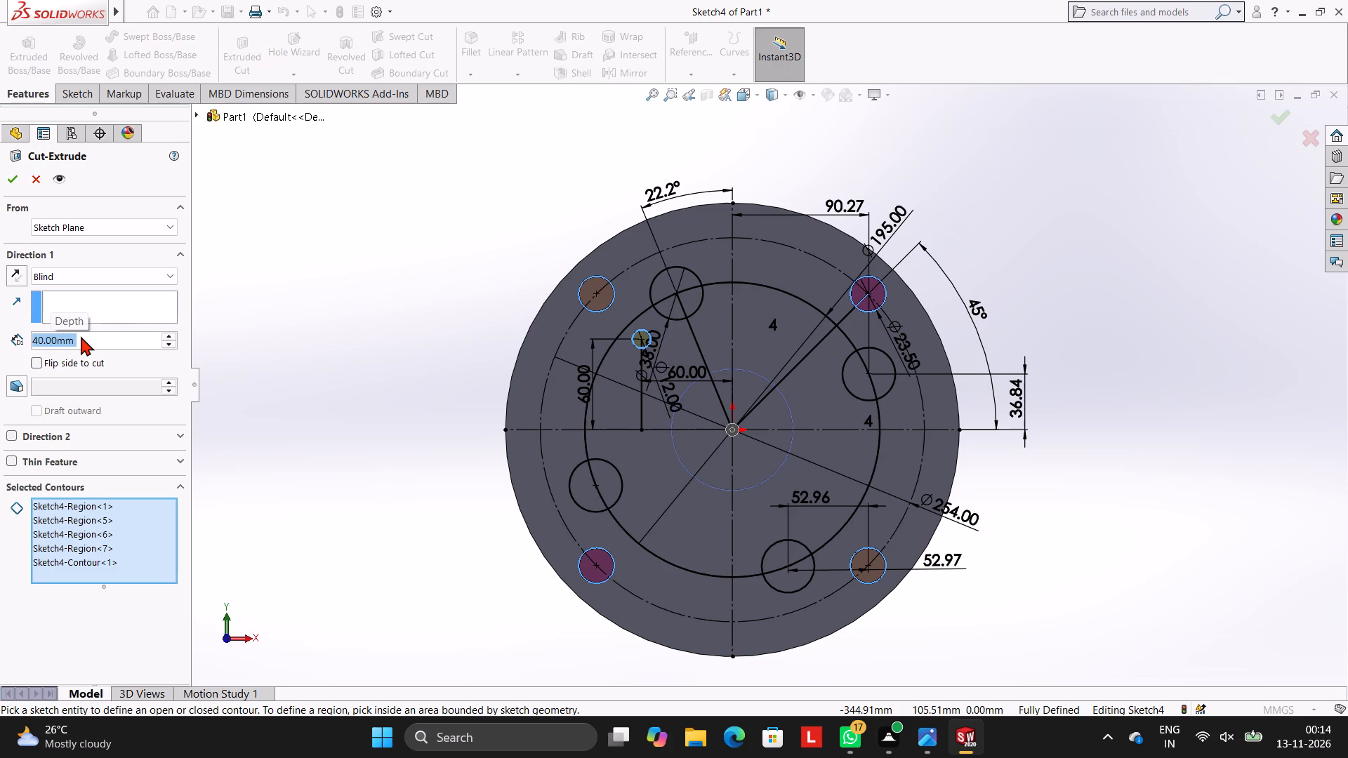
{"action": "left_click", "coordinate": [14, 177]}
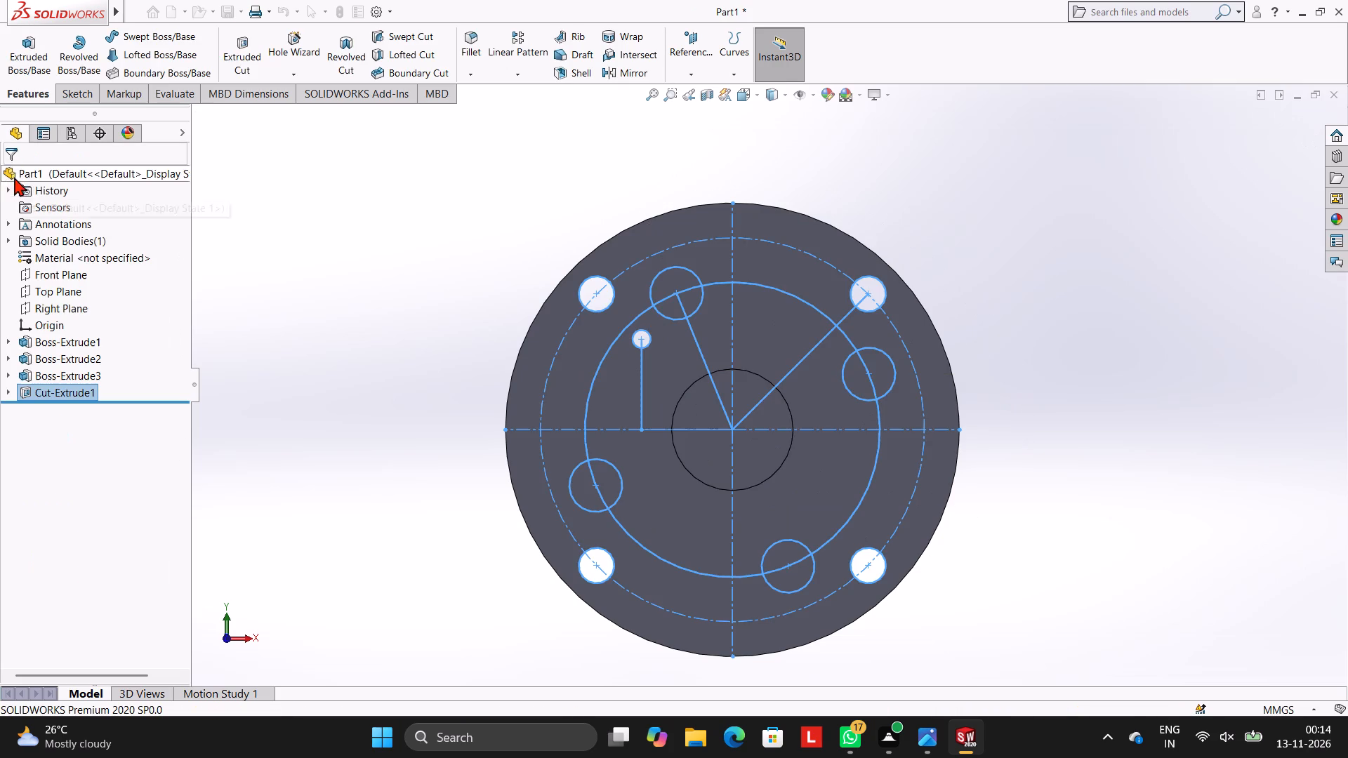
{"action": "left_click", "coordinate": [348, 224]}
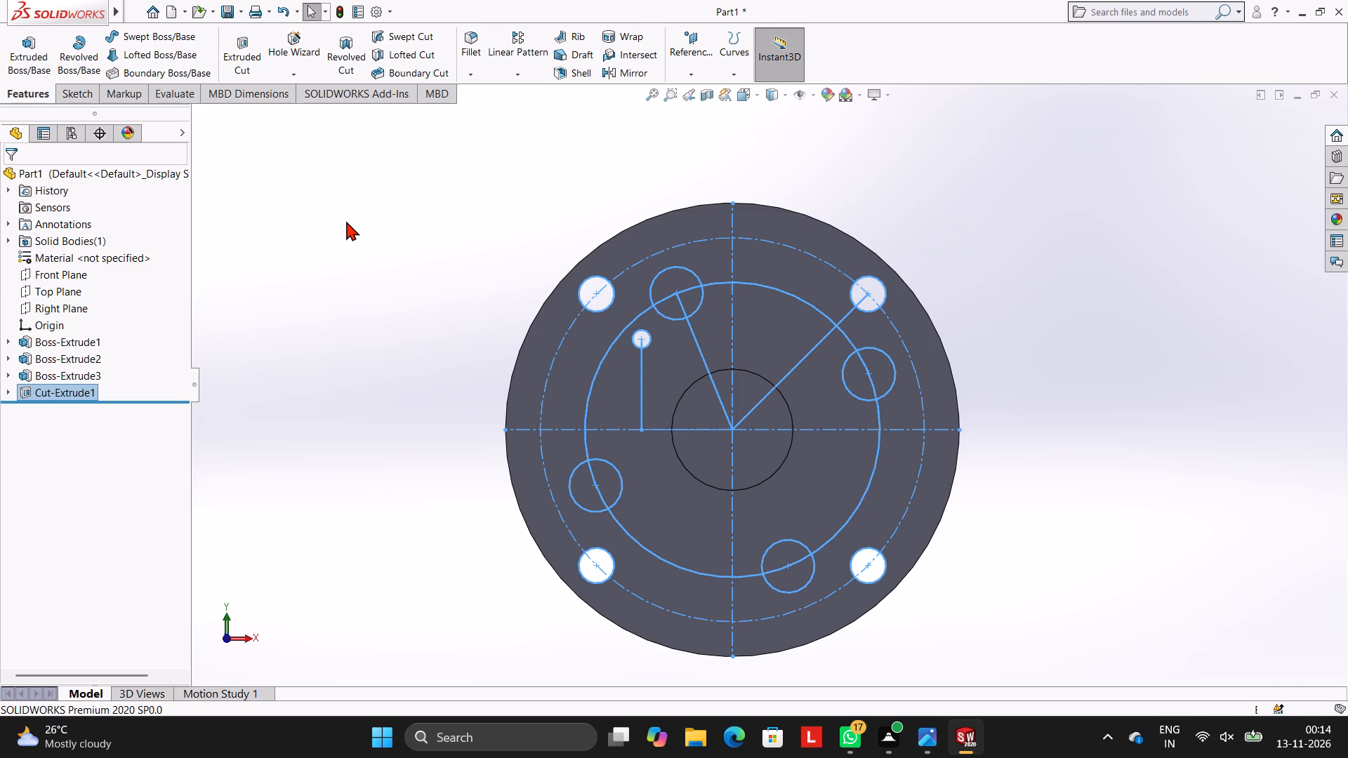
Open a new sketch on the flat face of the 195 mm boss and view it straight on.
{"action": "scroll", "coordinate": [740, 410], "scroll_direction": "up", "scroll_amount": 1}
{"action": "scroll", "coordinate": [743, 412], "scroll_direction": "down", "scroll_amount": 1}
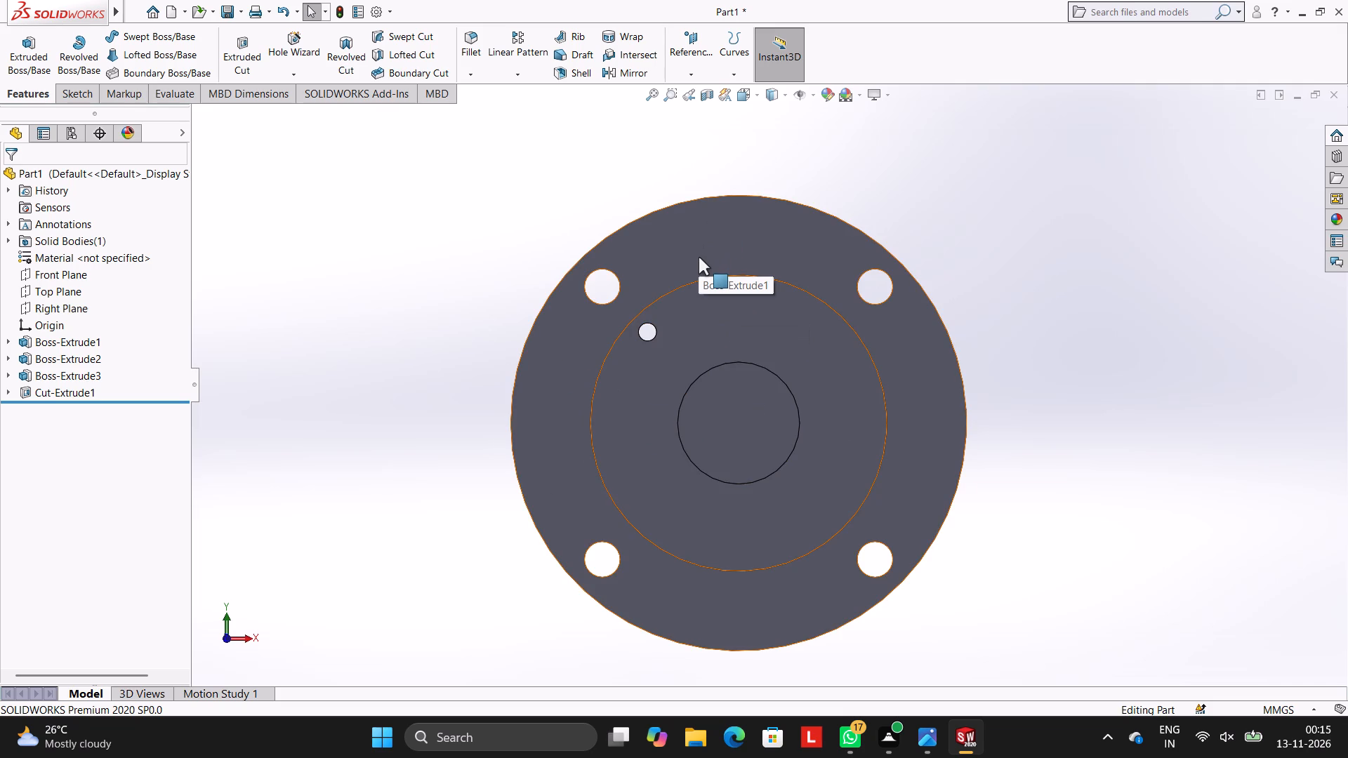
{"action": "left_click", "coordinate": [737, 317]}
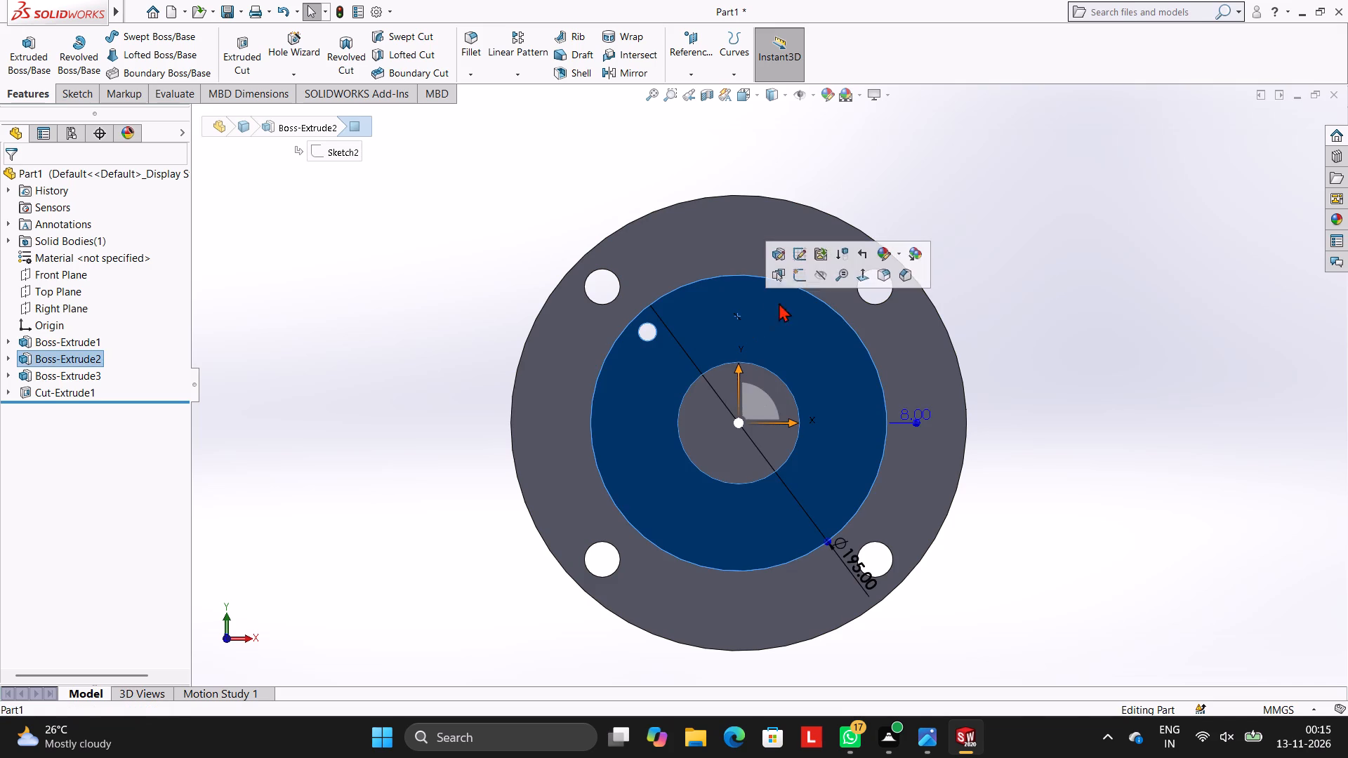
{"action": "left_click", "coordinate": [799, 272]}
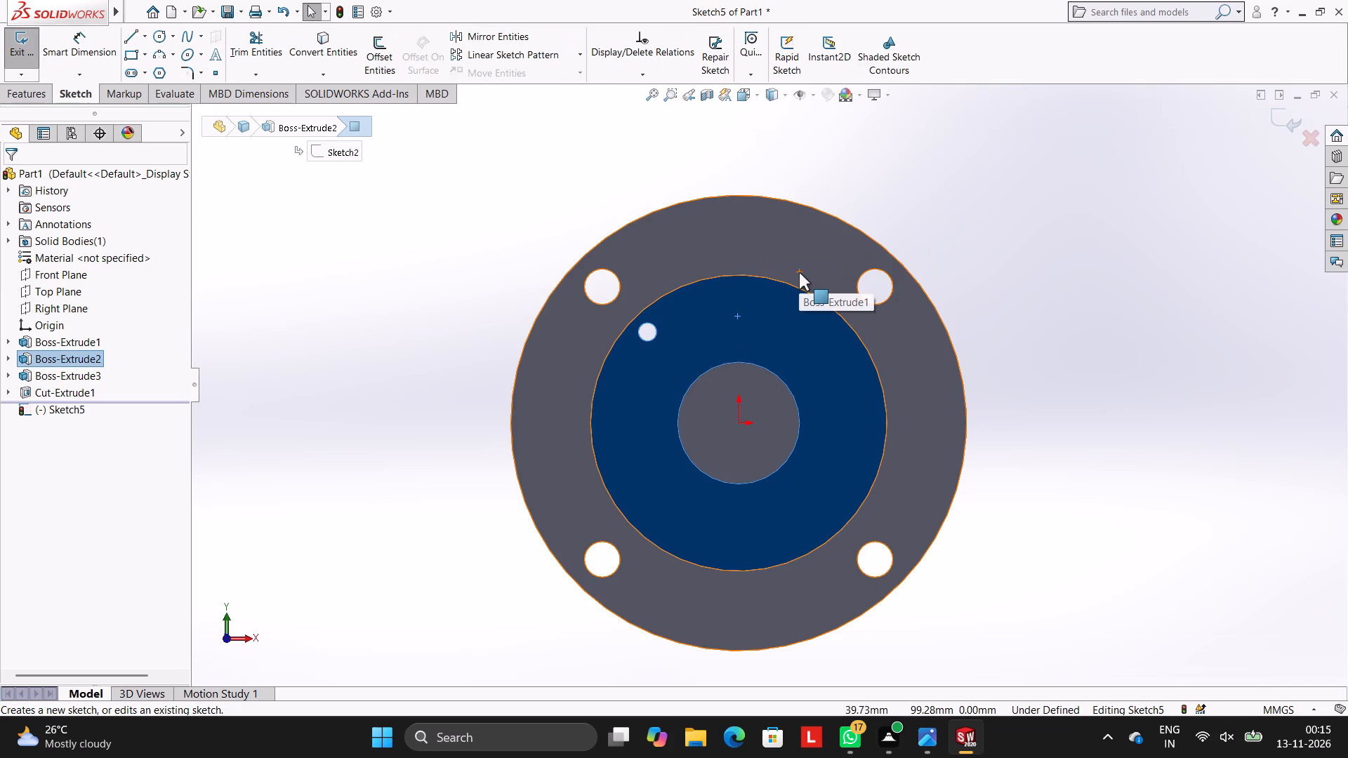
{"action": "key", "text": "ctrl+8"}
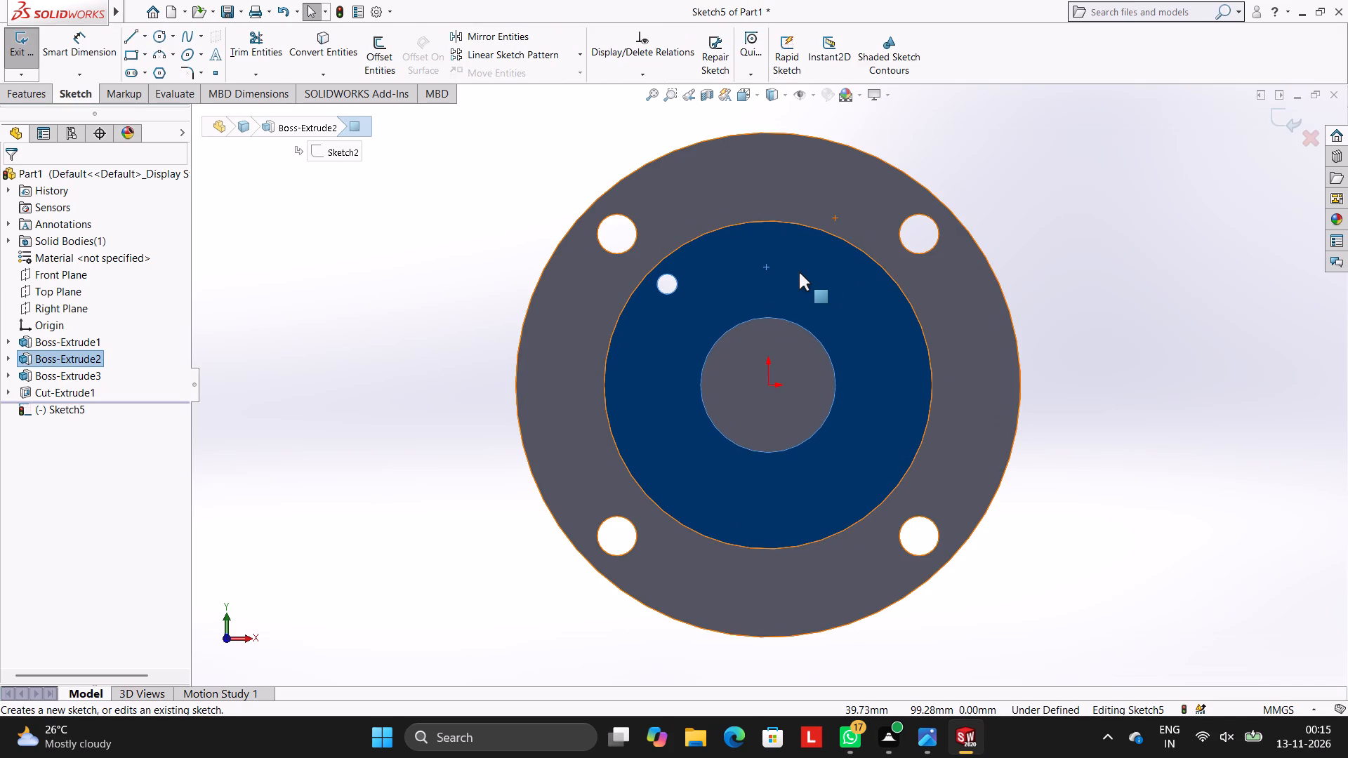
Sketch a 97.5 mm vertical line from the origin up to the edge of the 195 mm boss.
{"action": "left_click", "coordinate": [126, 31]}
{"action": "left_click", "coordinate": [767, 389]}
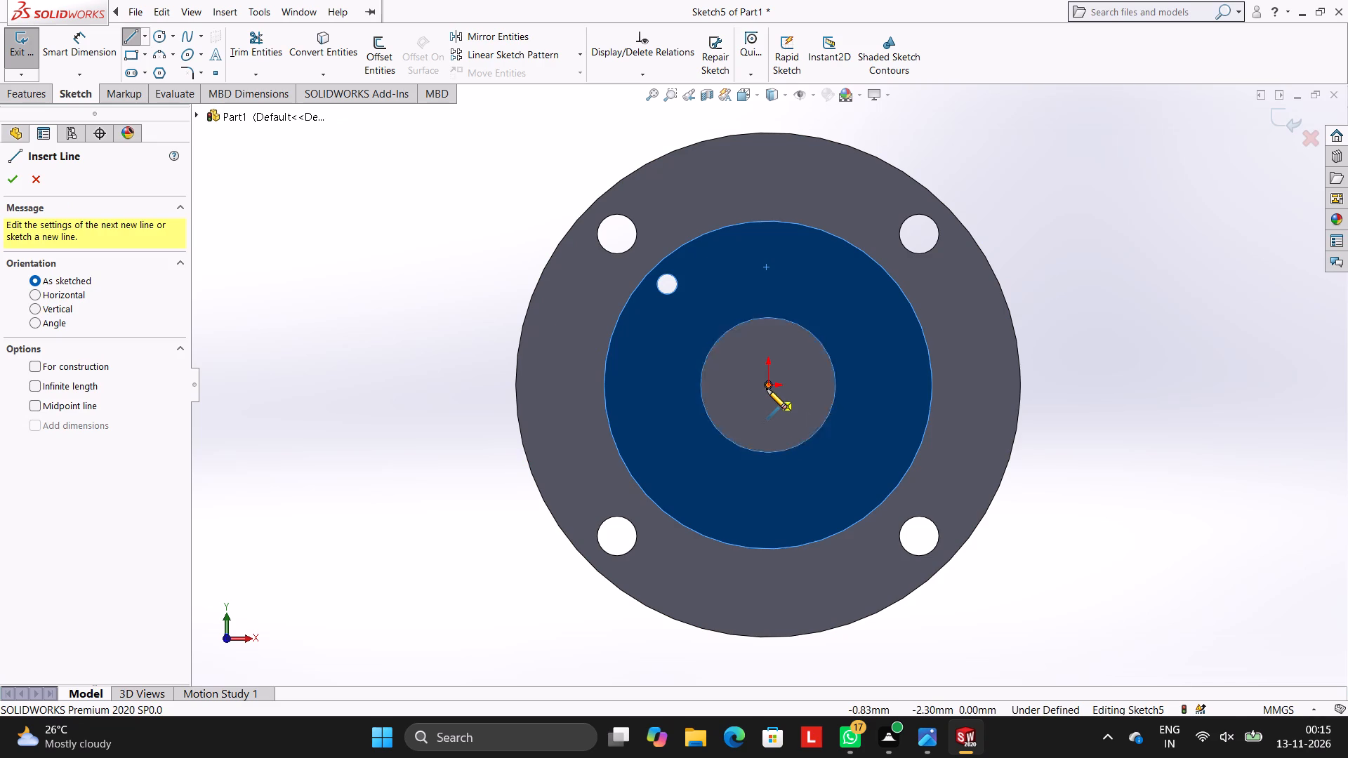
{"action": "left_click", "coordinate": [768, 221]}
{"action": "key", "text": "Escape"}
{"action": "key", "text": "Escape"}
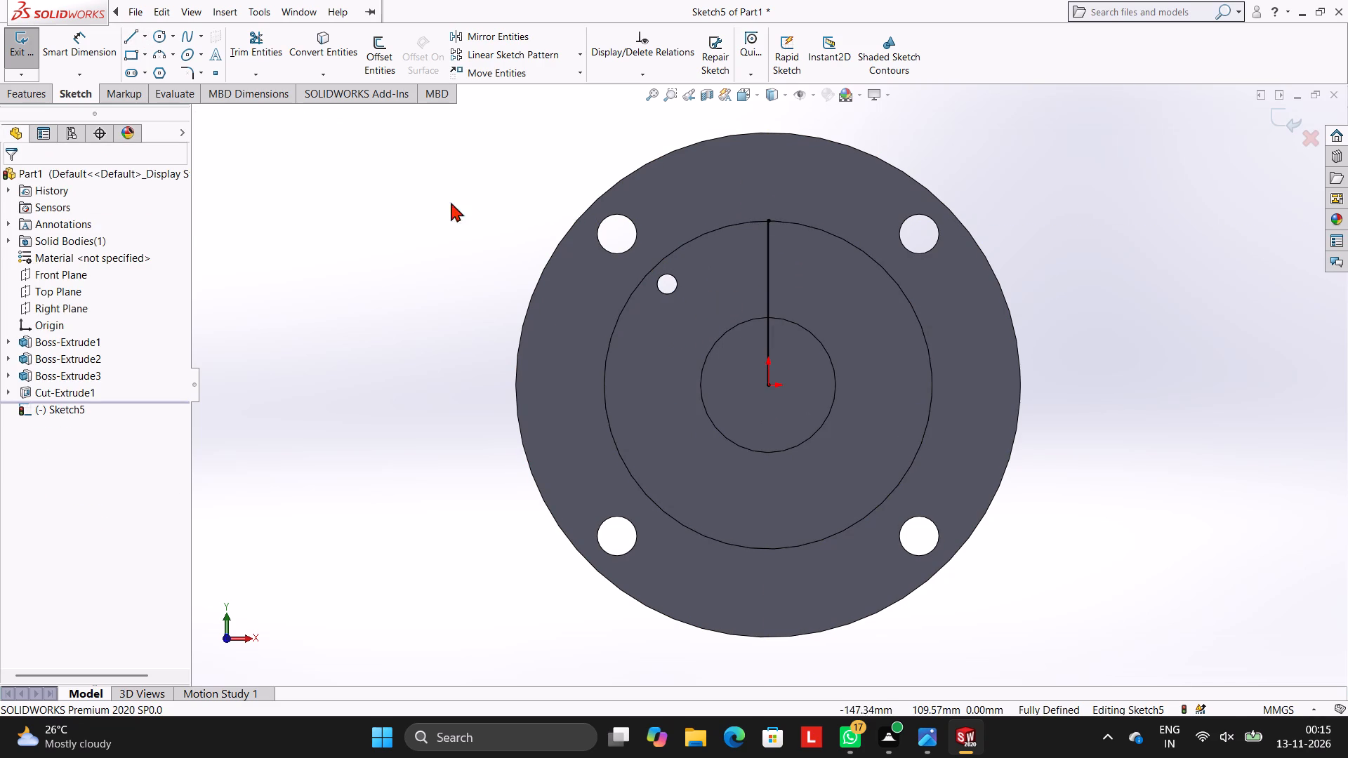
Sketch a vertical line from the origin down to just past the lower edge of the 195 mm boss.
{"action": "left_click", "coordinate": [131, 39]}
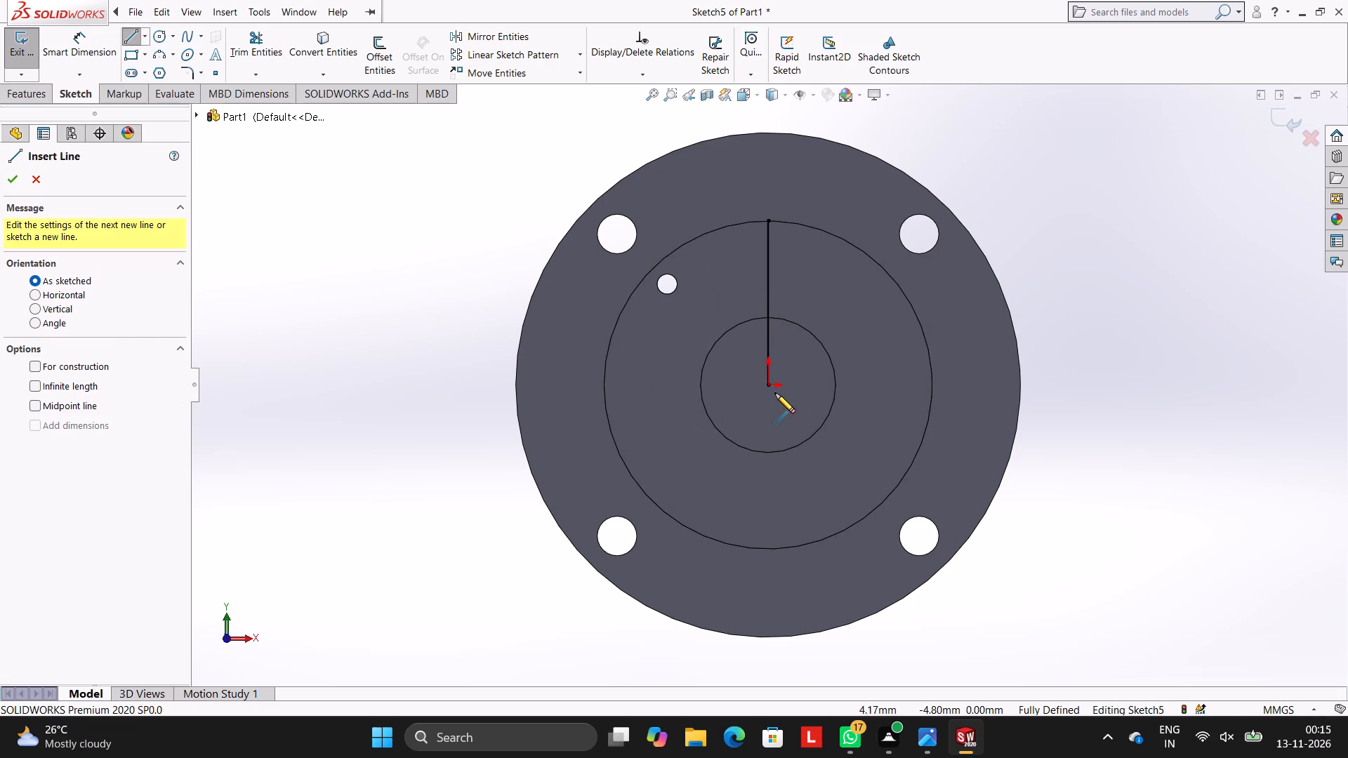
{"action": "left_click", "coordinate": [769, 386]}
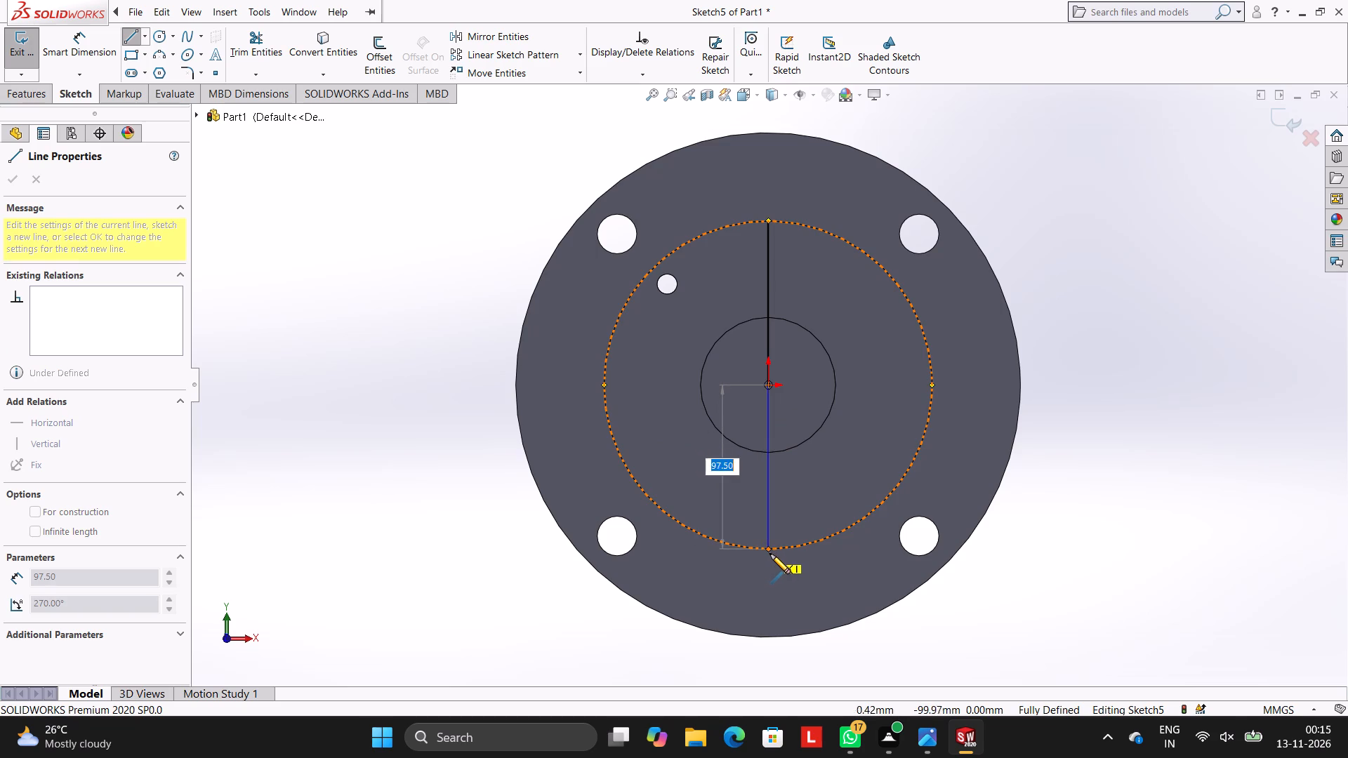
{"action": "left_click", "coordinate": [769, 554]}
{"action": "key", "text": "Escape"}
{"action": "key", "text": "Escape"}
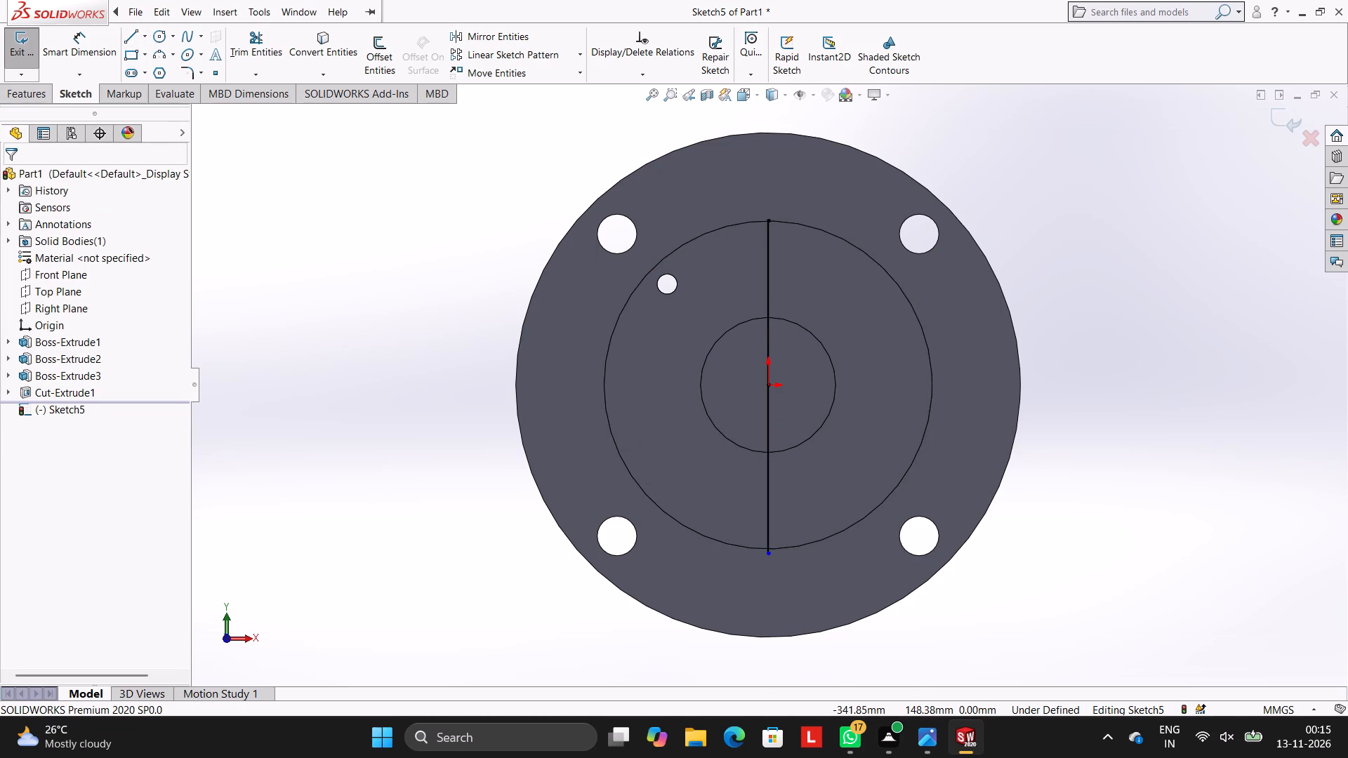
Sketch two 97.5 mm horizontal lines from the origin, one to each side of the 195 mm boss edge.
{"action": "left_click", "coordinate": [127, 34]}
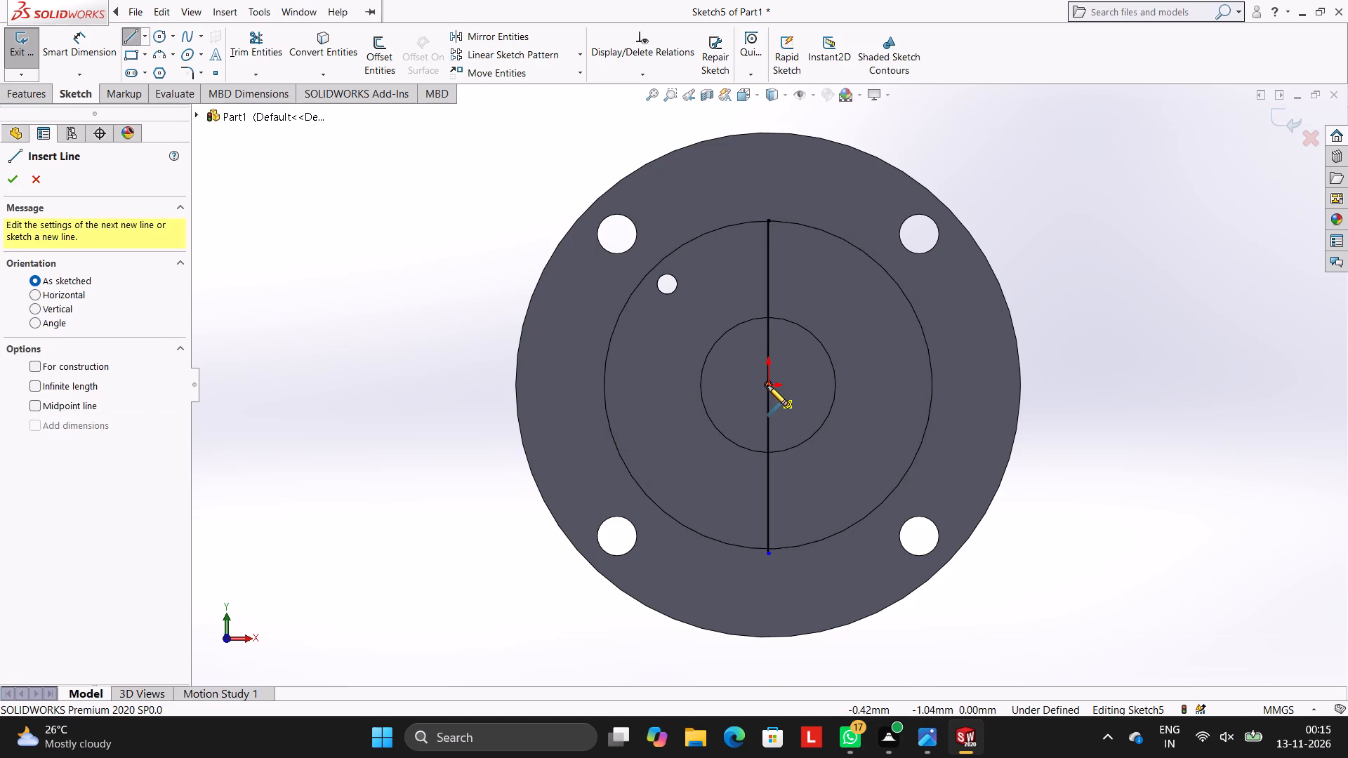
{"action": "left_click", "coordinate": [767, 385]}
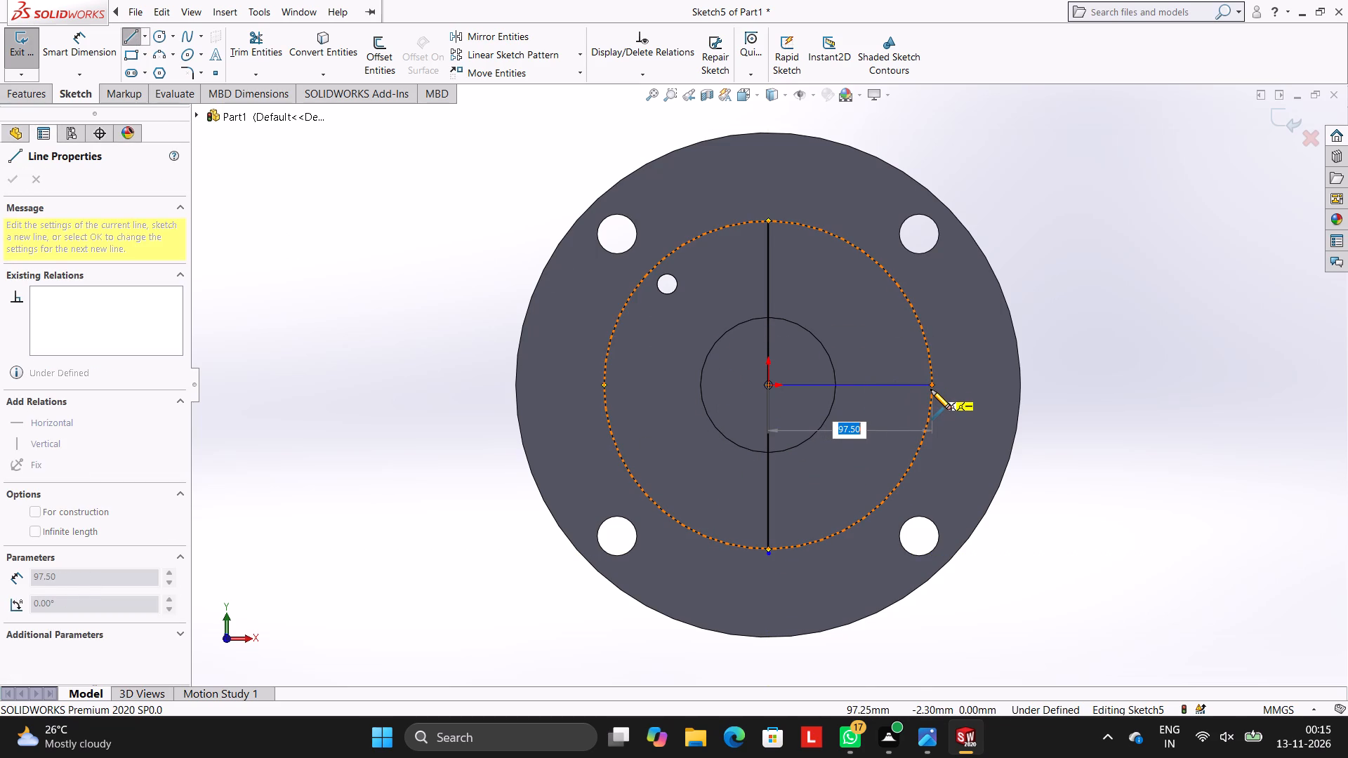
{"action": "left_click", "coordinate": [931, 385]}
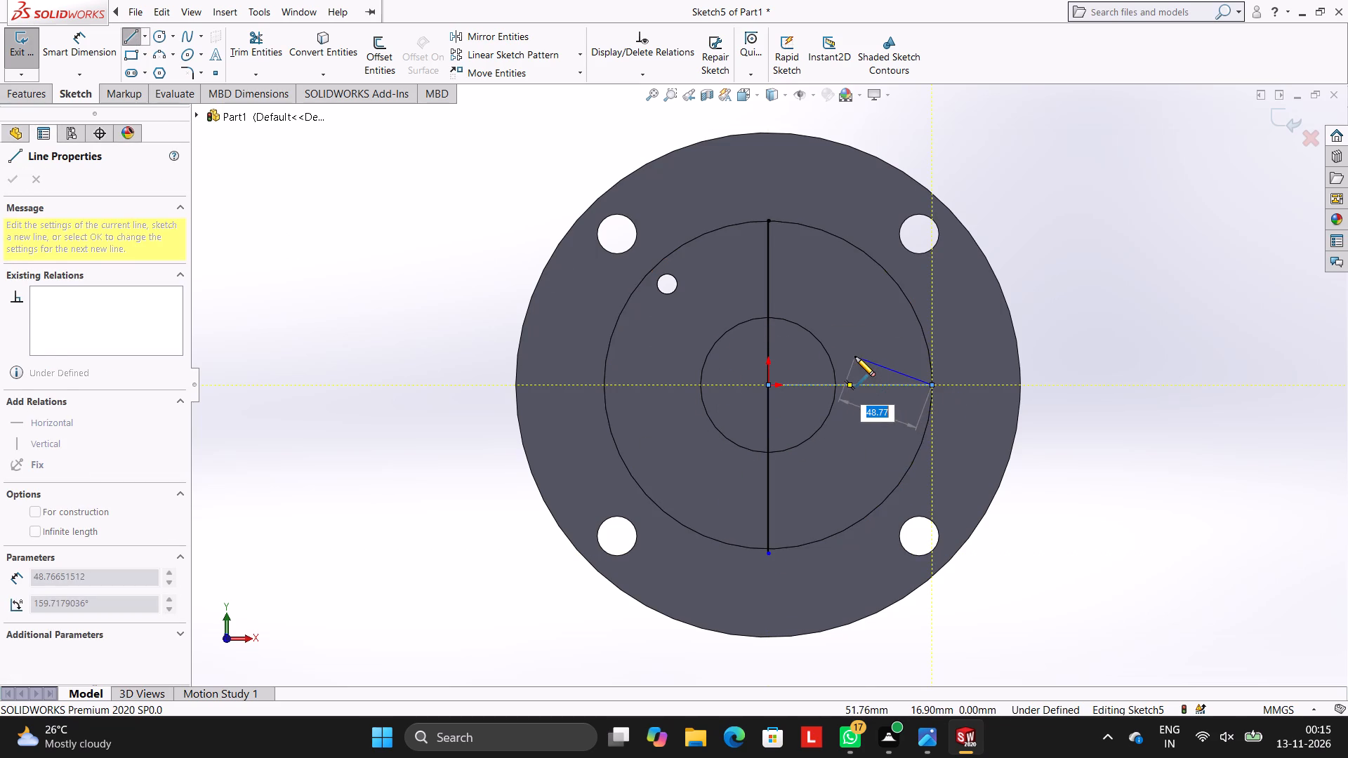
{"action": "key", "text": "Escape"}
{"action": "key", "text": "Escape"}
{"action": "left_click", "coordinate": [131, 39]}
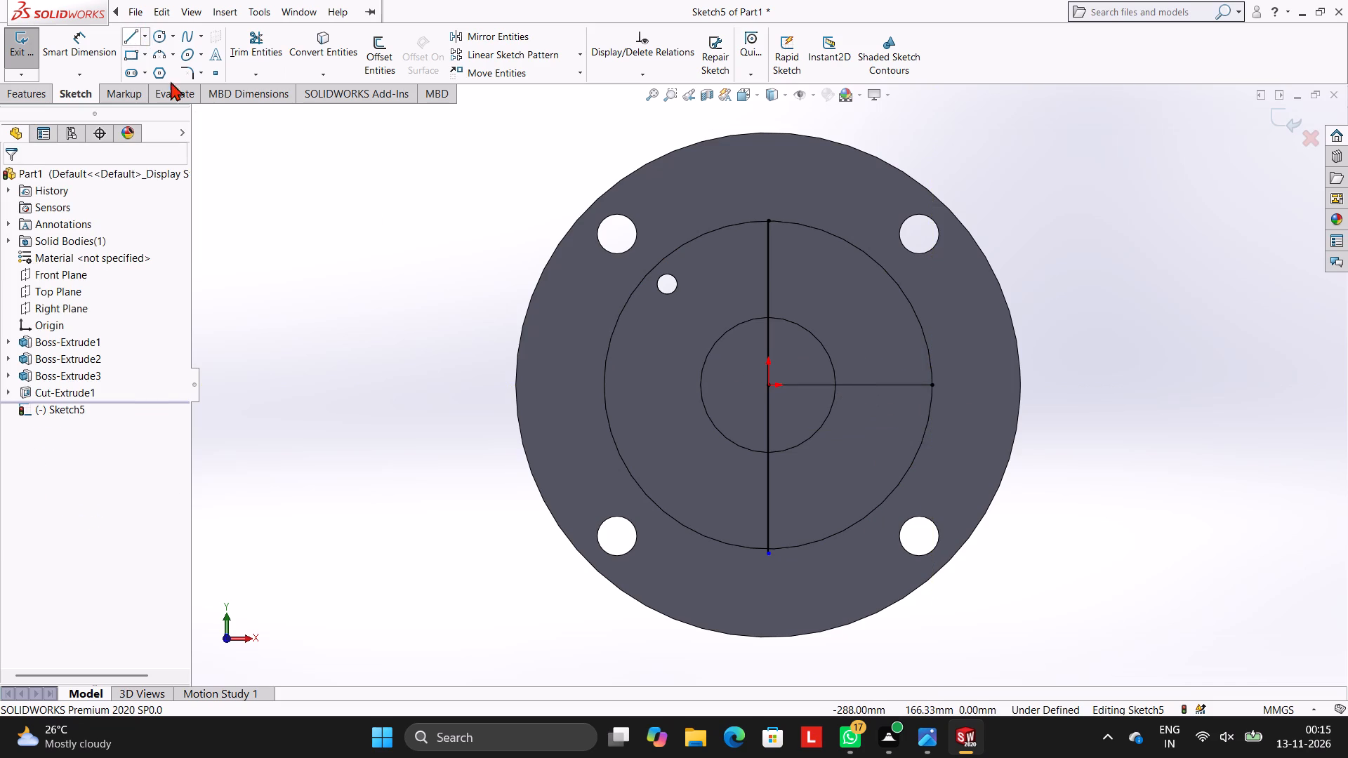
{"action": "left_click", "coordinate": [767, 383]}
{"action": "left_click", "coordinate": [604, 385]}
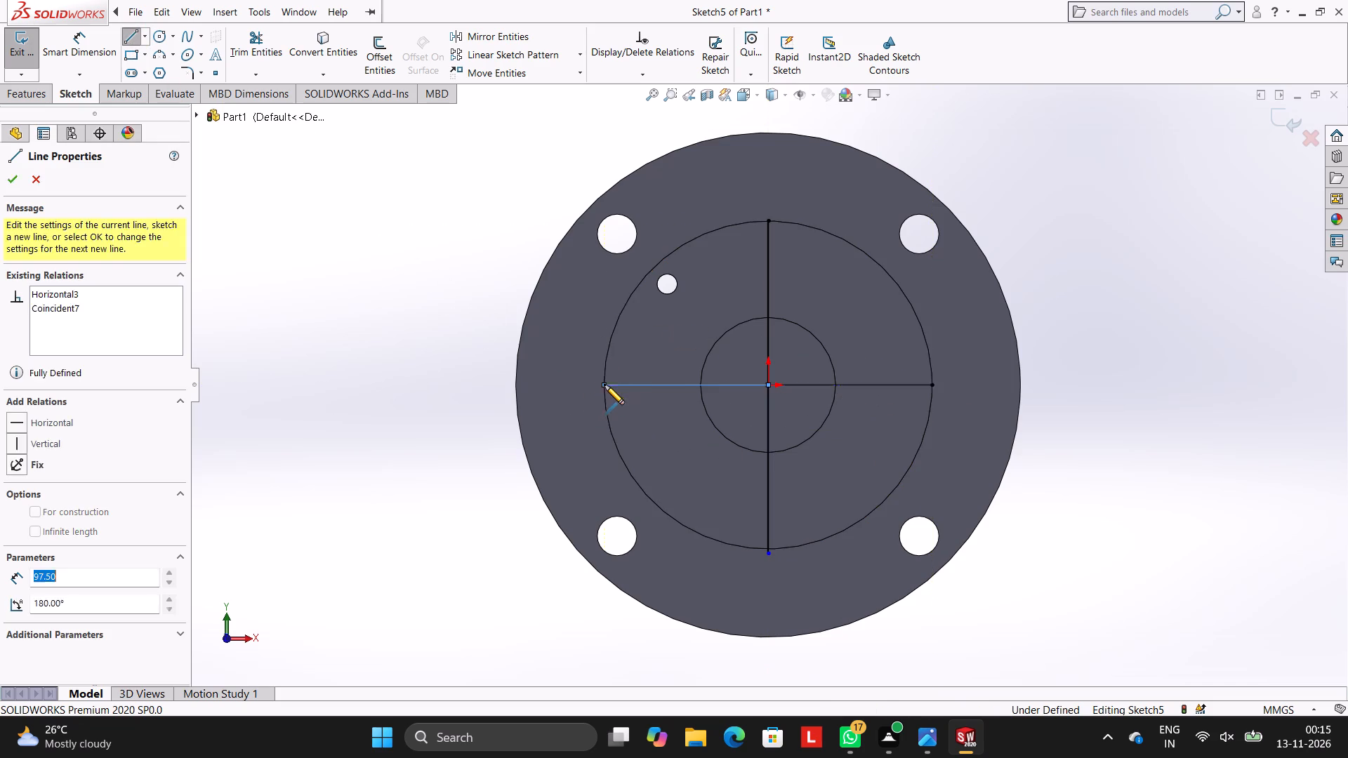
{"action": "key", "text": "Escape"}
{"action": "key", "text": "Escape"}
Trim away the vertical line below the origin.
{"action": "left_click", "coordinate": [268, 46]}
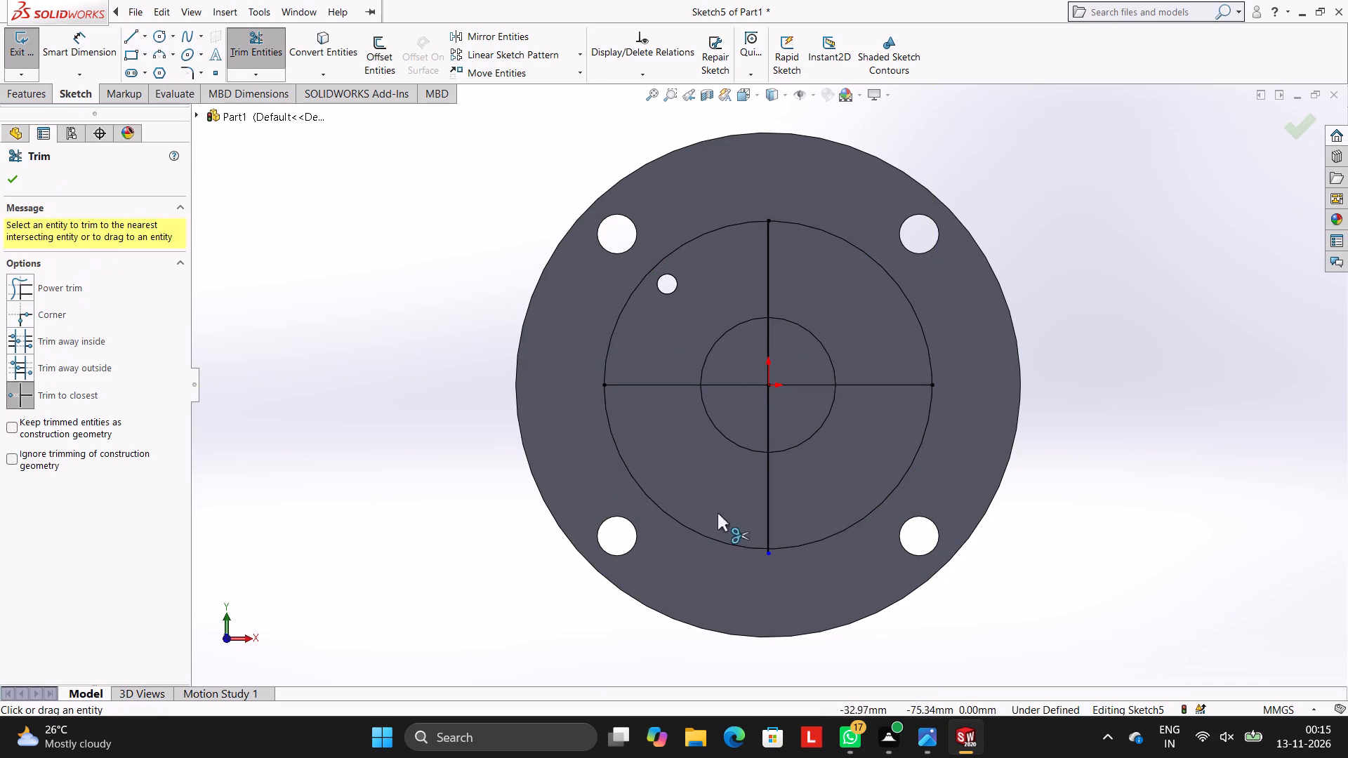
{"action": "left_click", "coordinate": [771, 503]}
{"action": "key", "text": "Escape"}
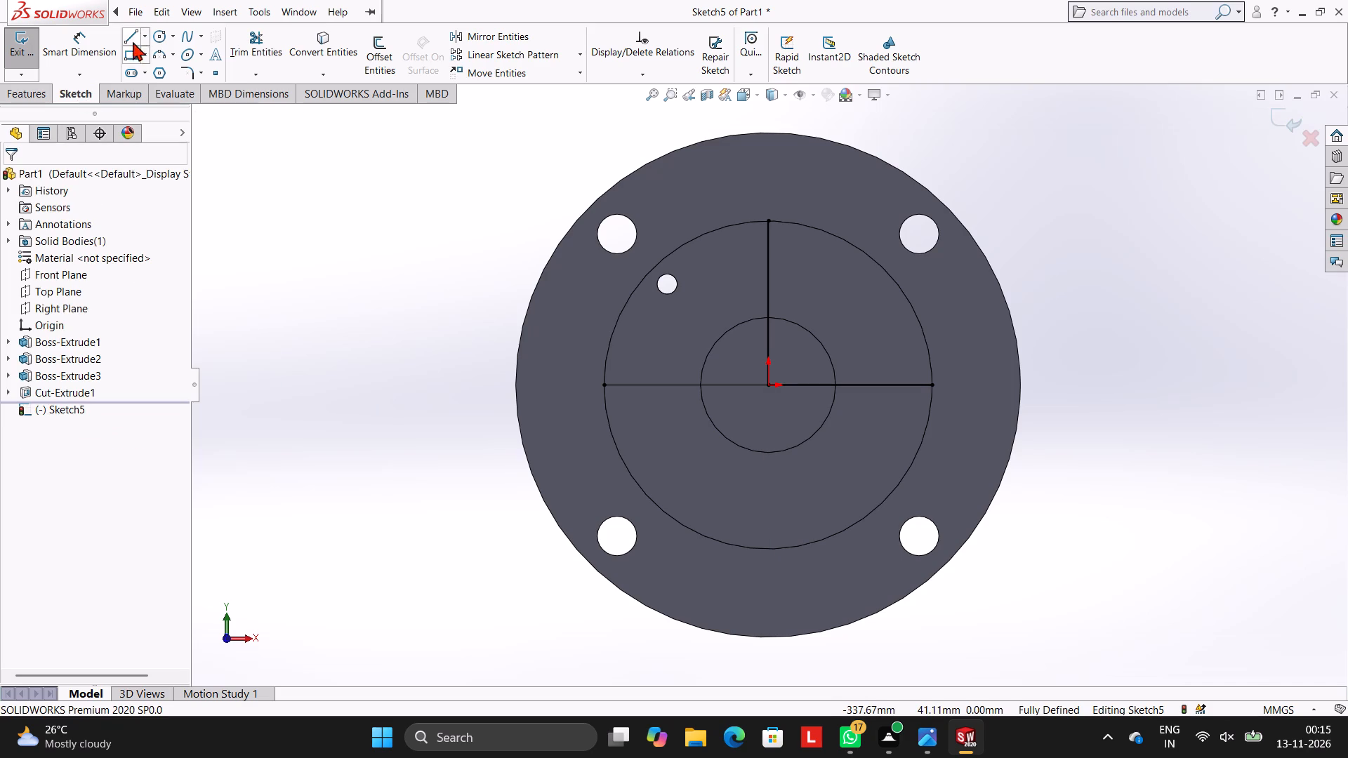
Sketch a 97.5 mm vertical line from the origin down to the edge of the 195 mm boss.
{"action": "left_click", "coordinate": [125, 37]}
{"action": "left_click", "coordinate": [767, 386]}
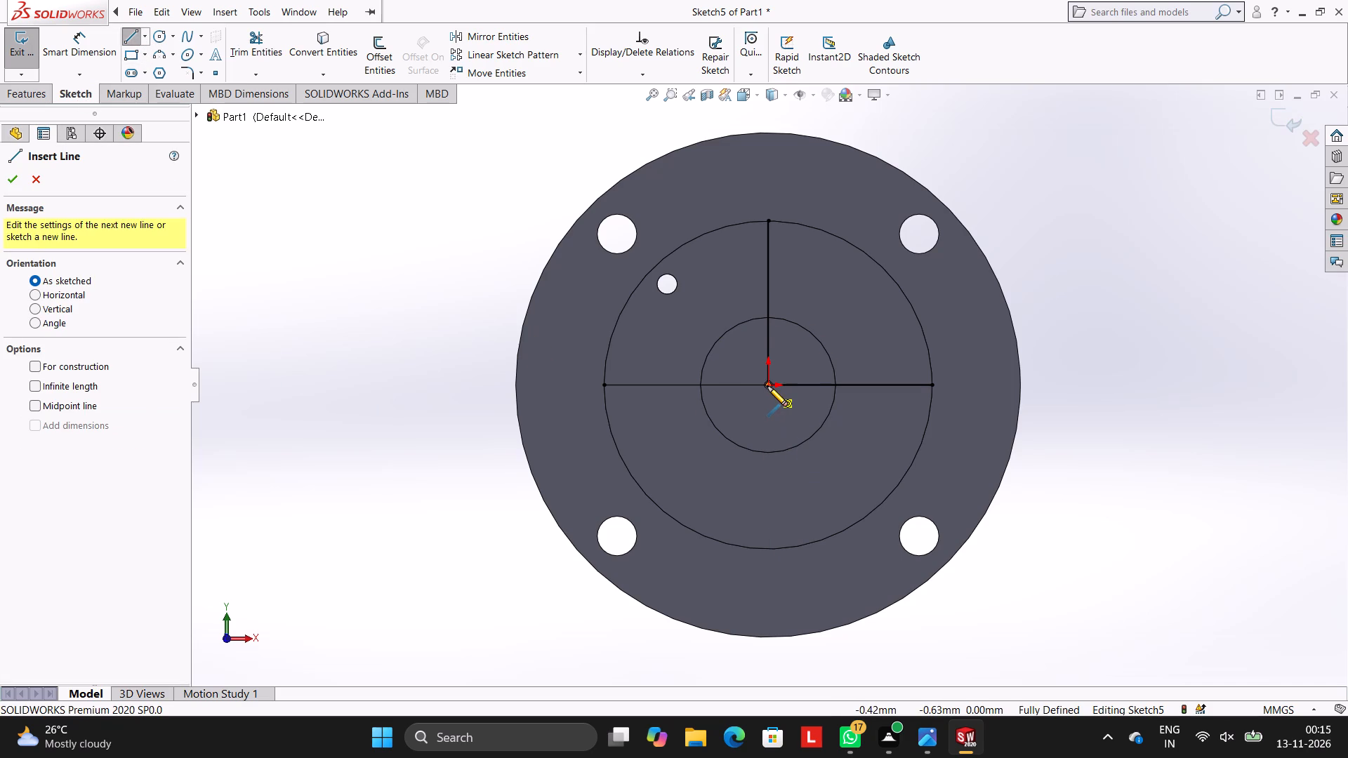
{"action": "left_click", "coordinate": [768, 547]}
{"action": "key", "text": "Escape"}
{"action": "key", "text": "Escape"}
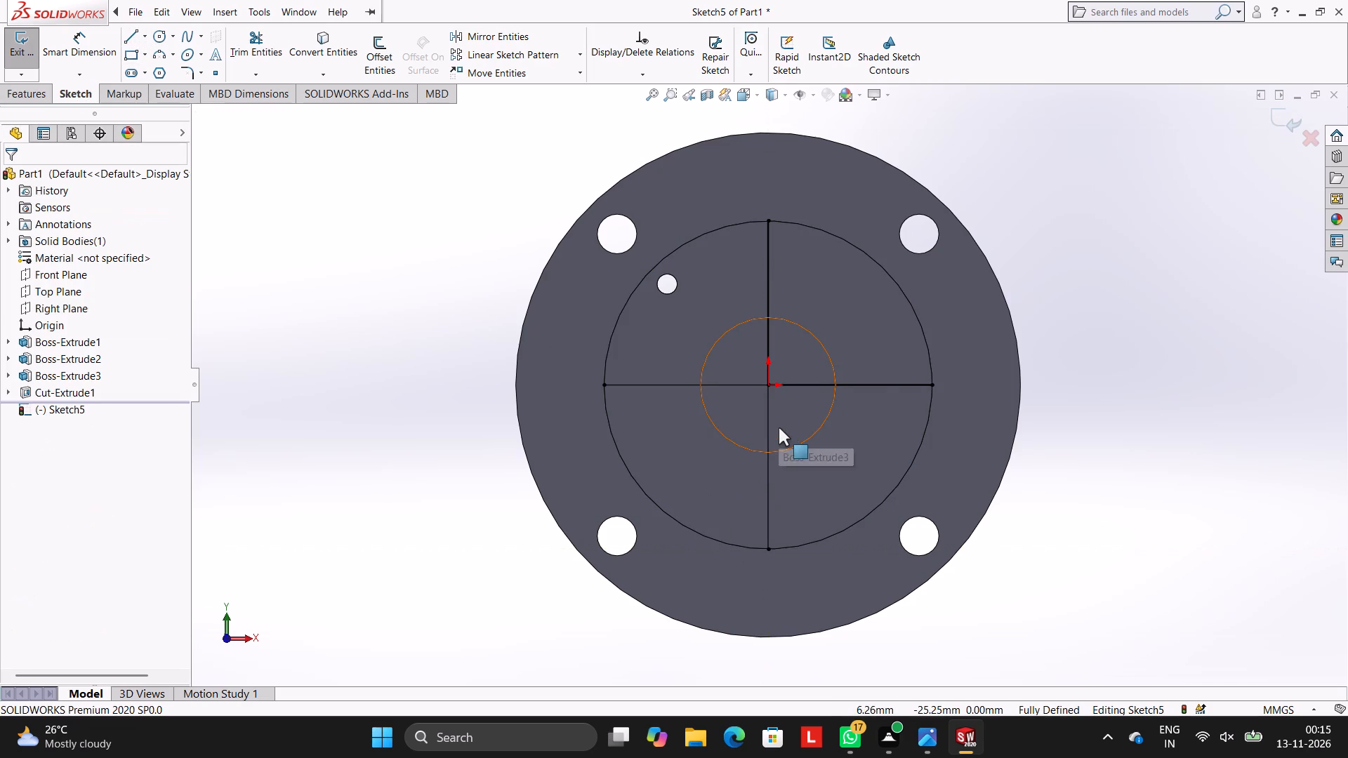
Sketch a 97.5 mm slanted line from the origin to the 195 mm boss edge, about 25° from the upper vertical line.
{"action": "left_click", "coordinate": [128, 36]}
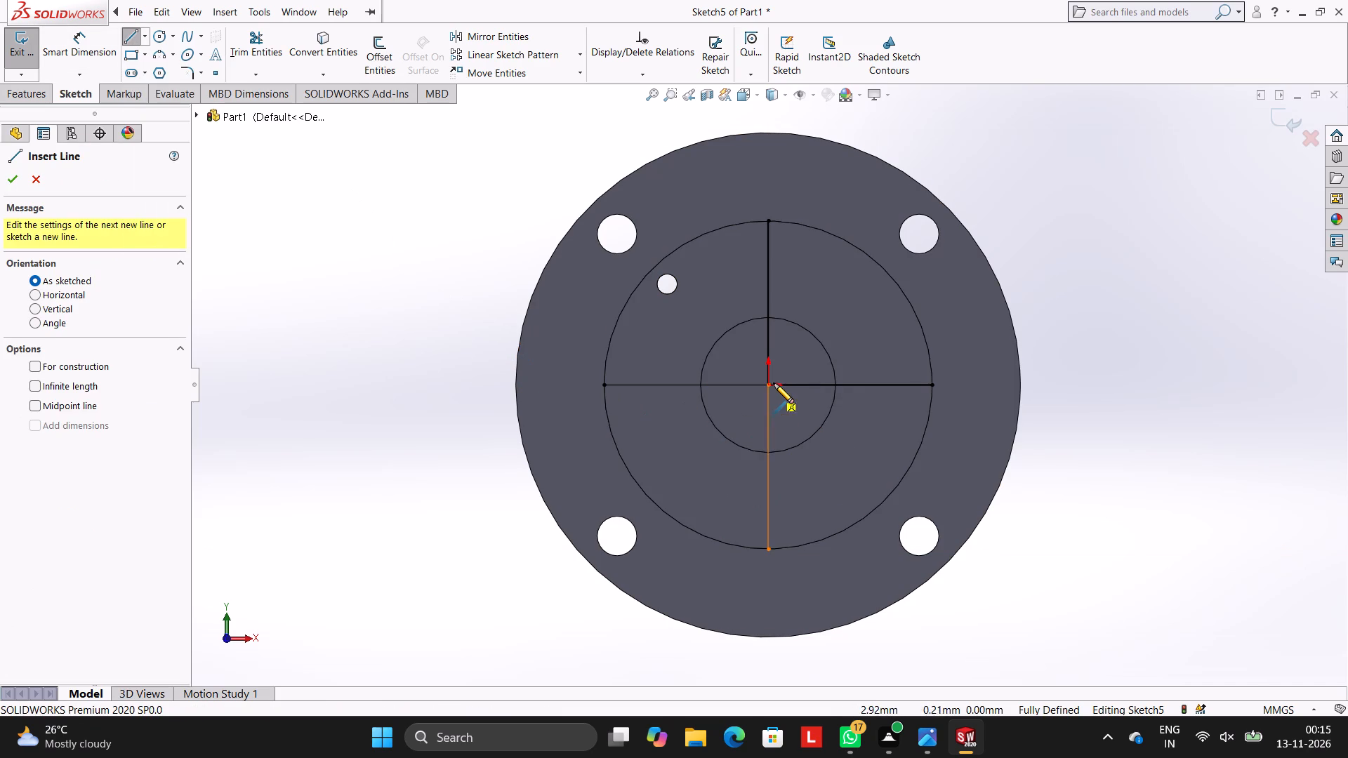
{"action": "left_click", "coordinate": [768, 383]}
{"action": "left_click", "coordinate": [698, 235]}
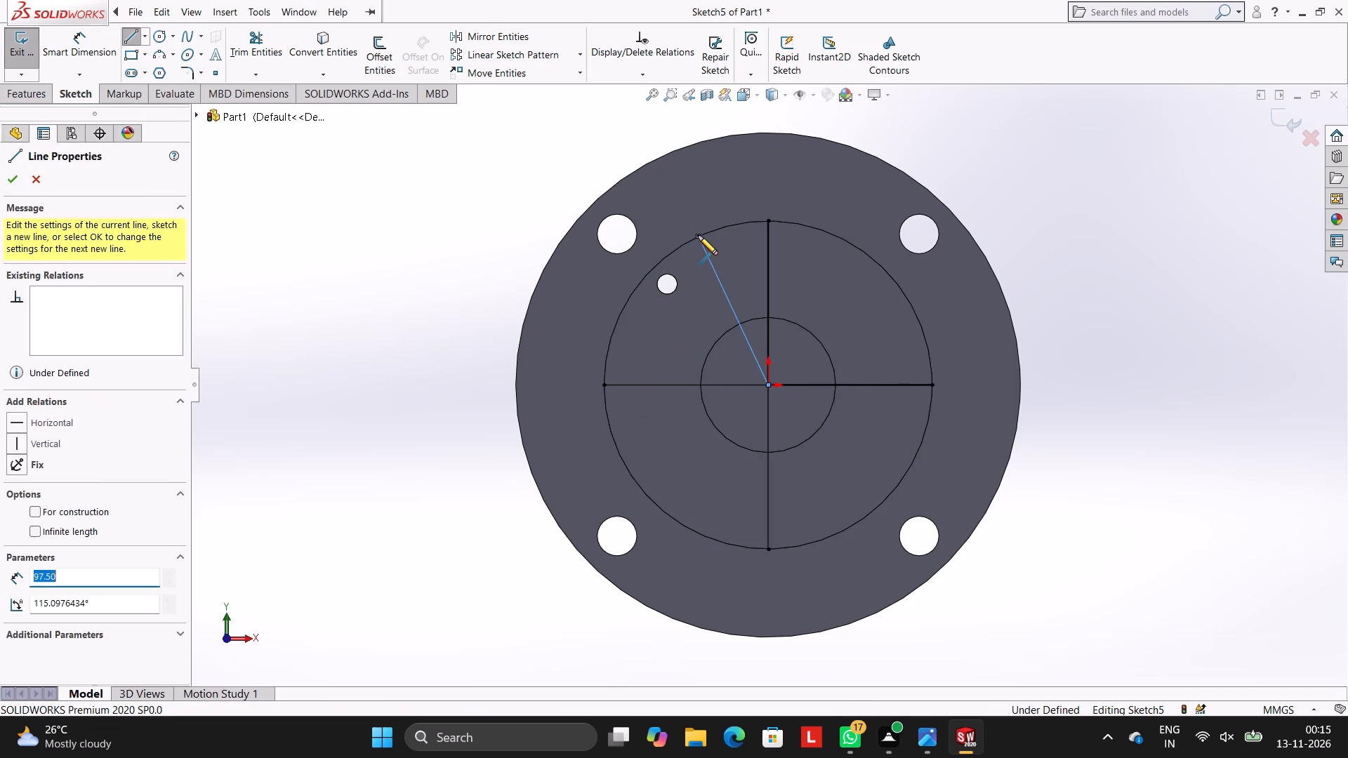
{"action": "key", "text": "Escape"}
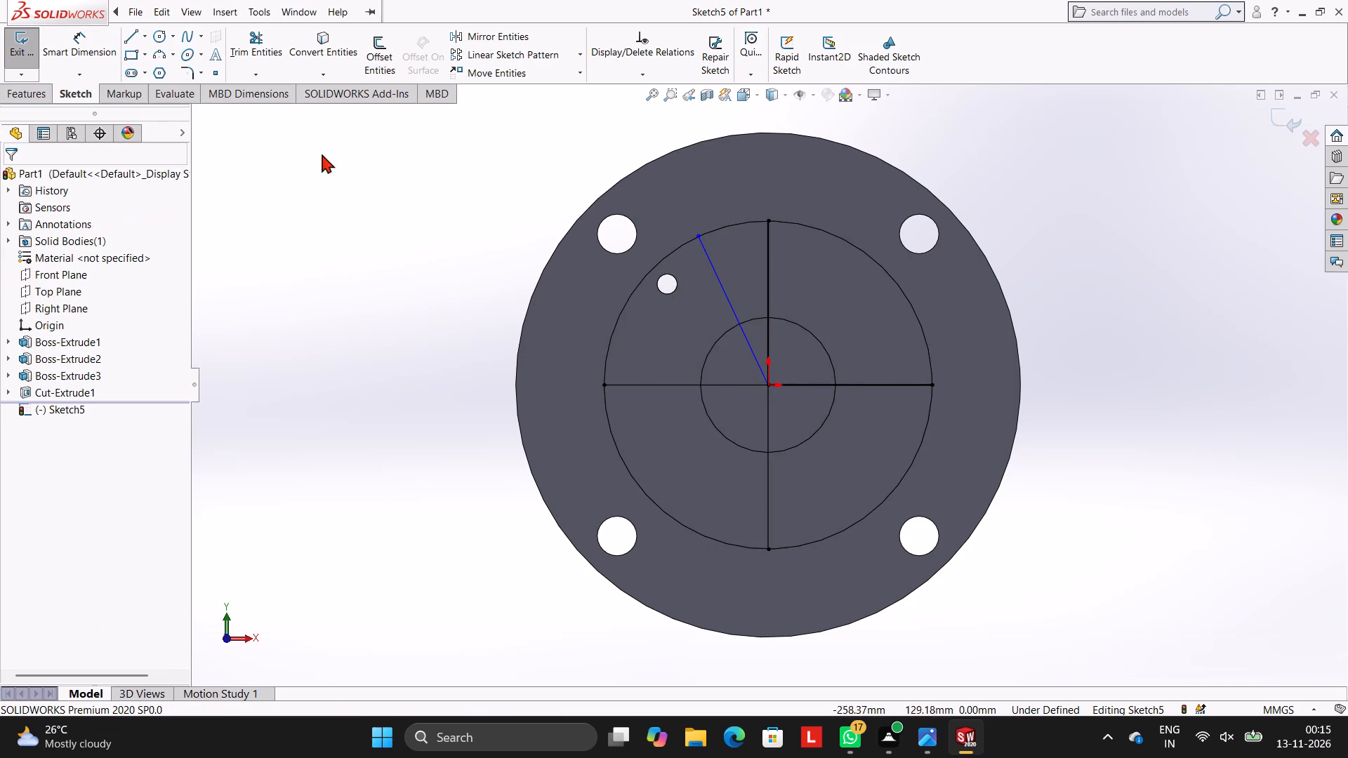
Dimension the angle between the upper vertical line and the slanted line as 22.2°.
{"action": "left_click", "coordinate": [61, 40]}
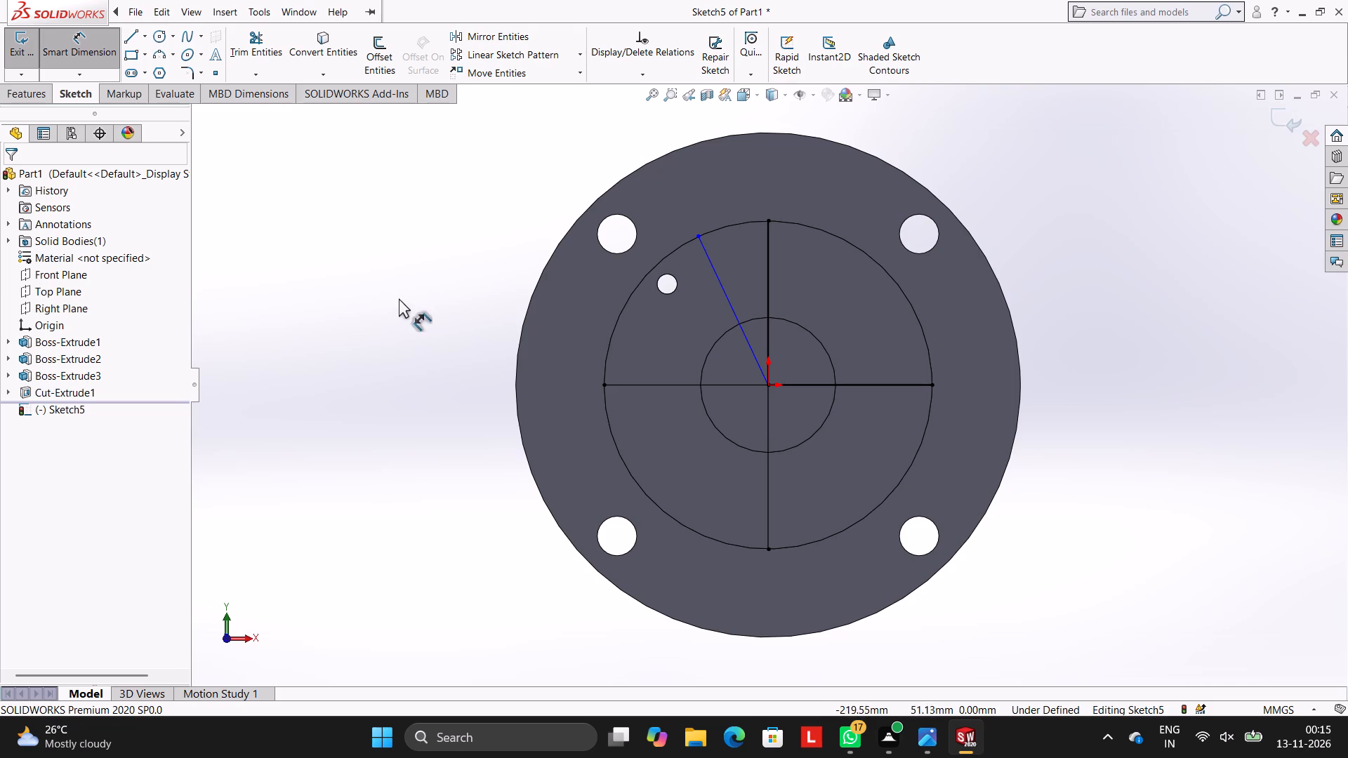
{"action": "left_click", "coordinate": [770, 275]}
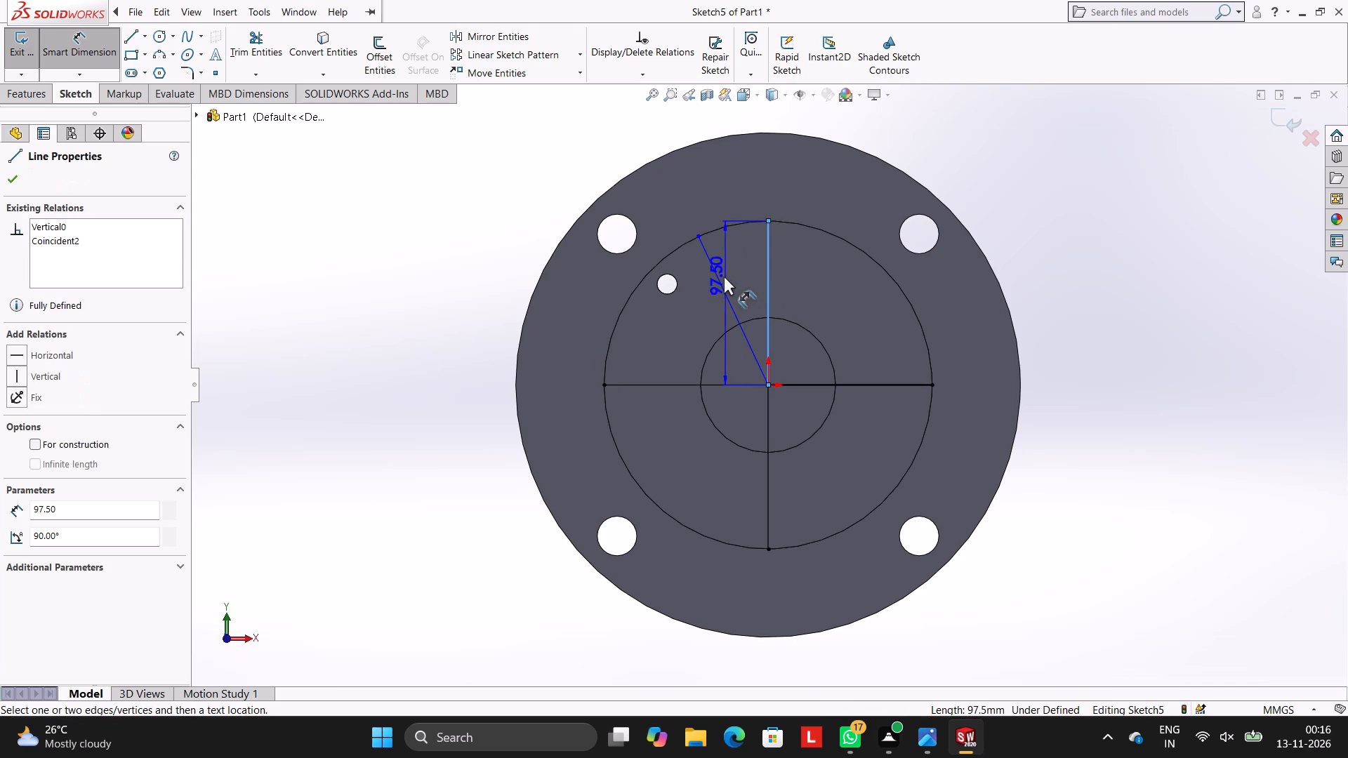
{"action": "left_click", "coordinate": [716, 276]}
{"action": "left_click", "coordinate": [715, 200]}
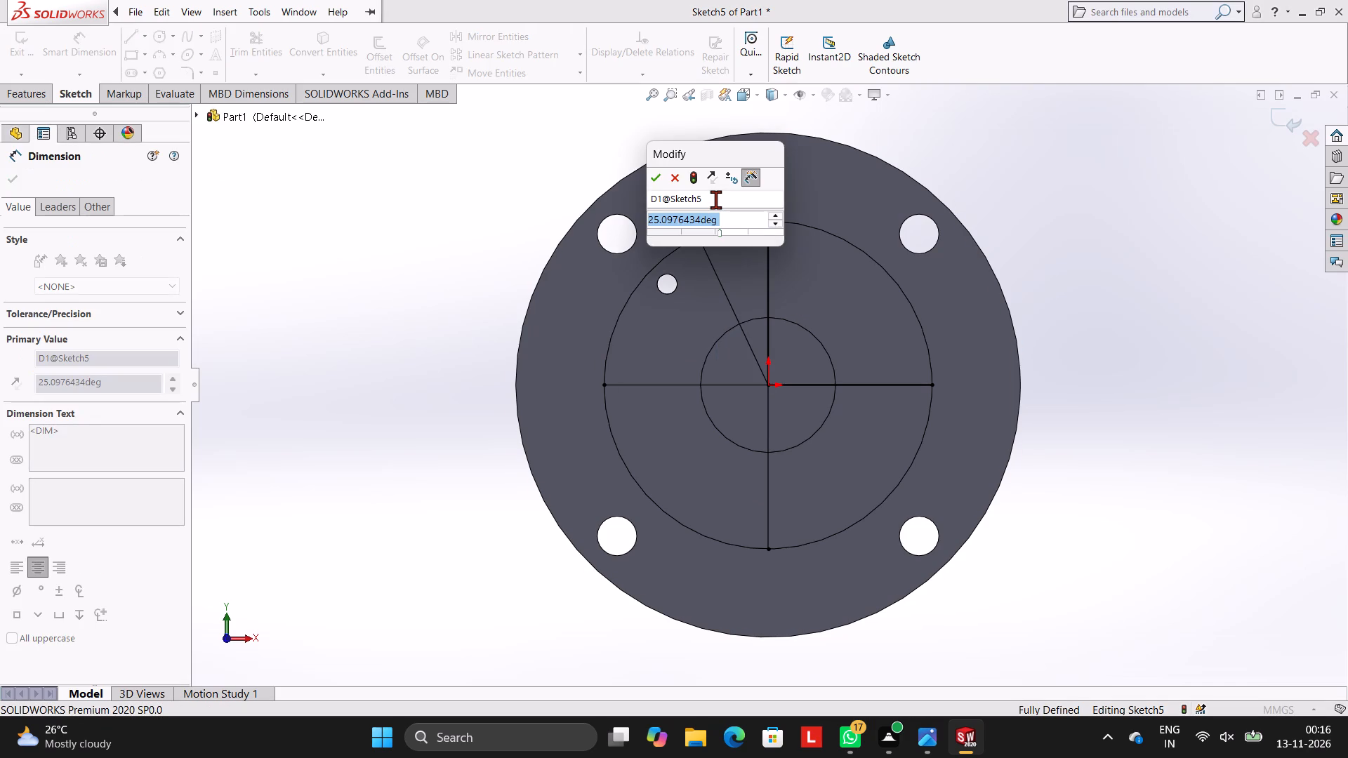
{"action": "type", "text": "22.2"}
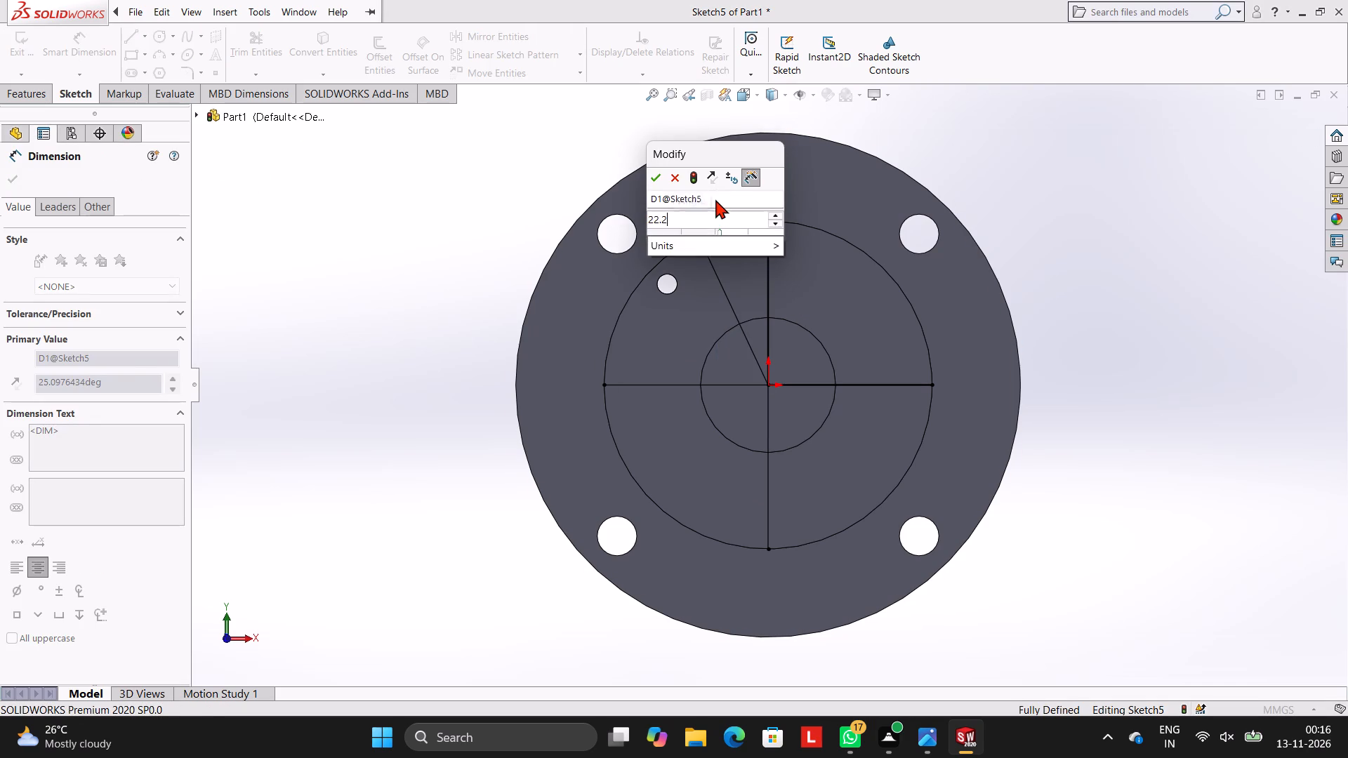
{"action": "key", "text": "Return"}
{"action": "key", "text": "Escape"}
{"action": "key", "text": "Escape"}
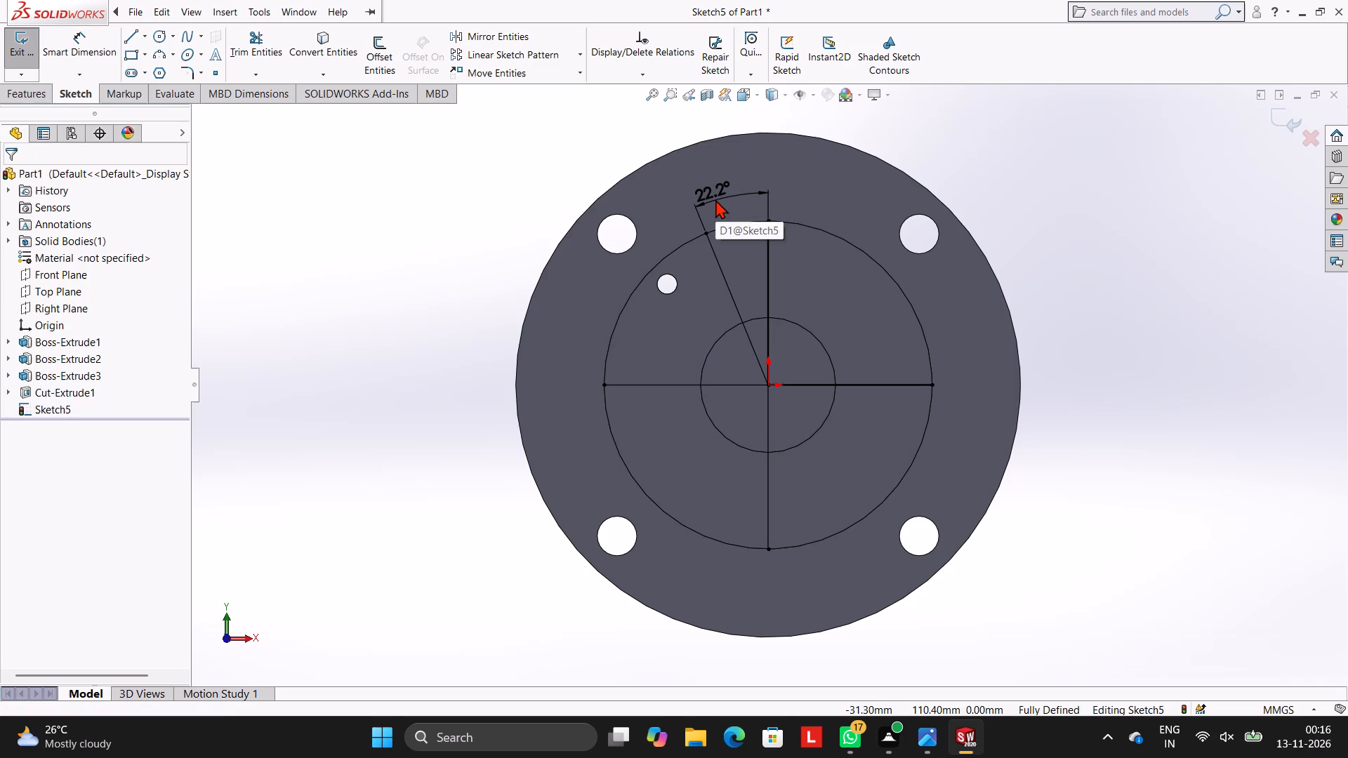
Sketch a 35 mm diameter circle centred on the slanted line's outer end at the boss edge.
{"action": "scroll", "coordinate": [811, 299], "scroll_direction": "down", "scroll_amount": 1}
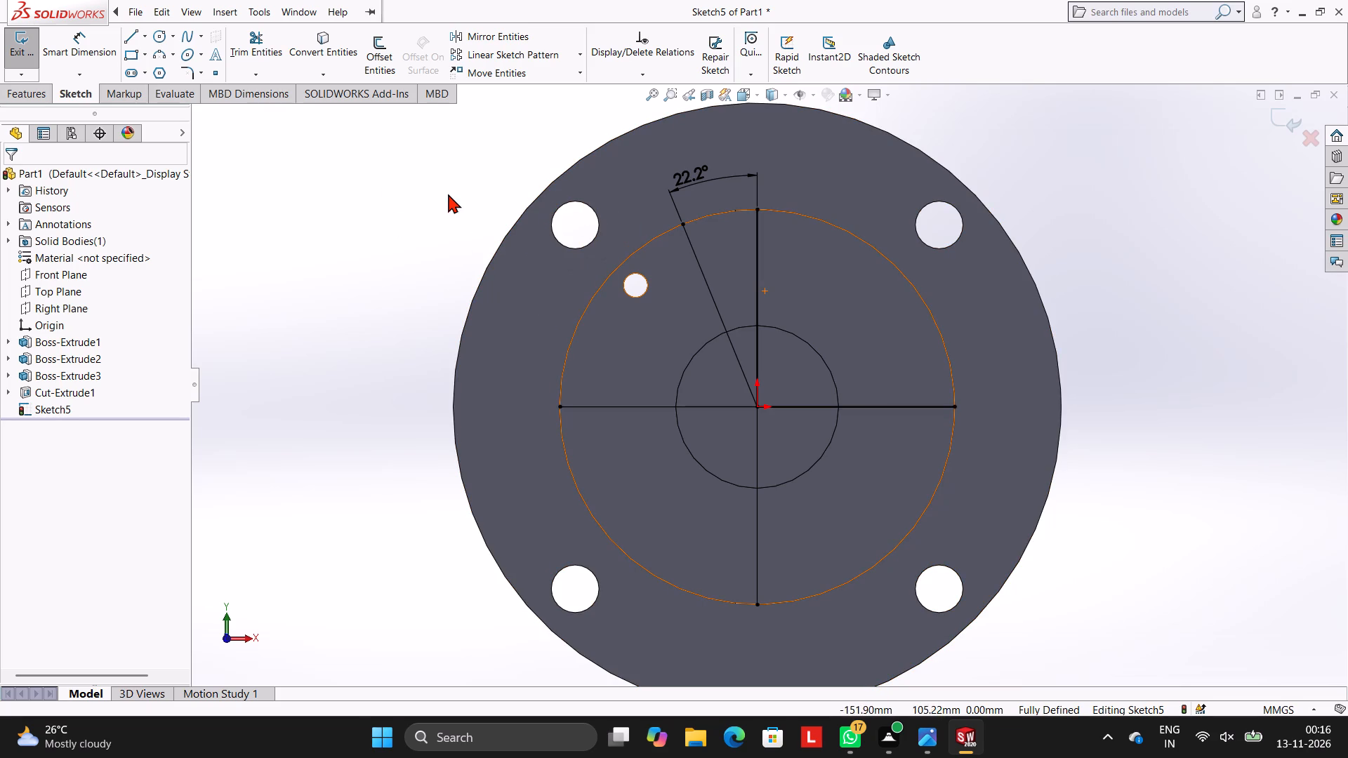
{"action": "left_click", "coordinate": [160, 36]}
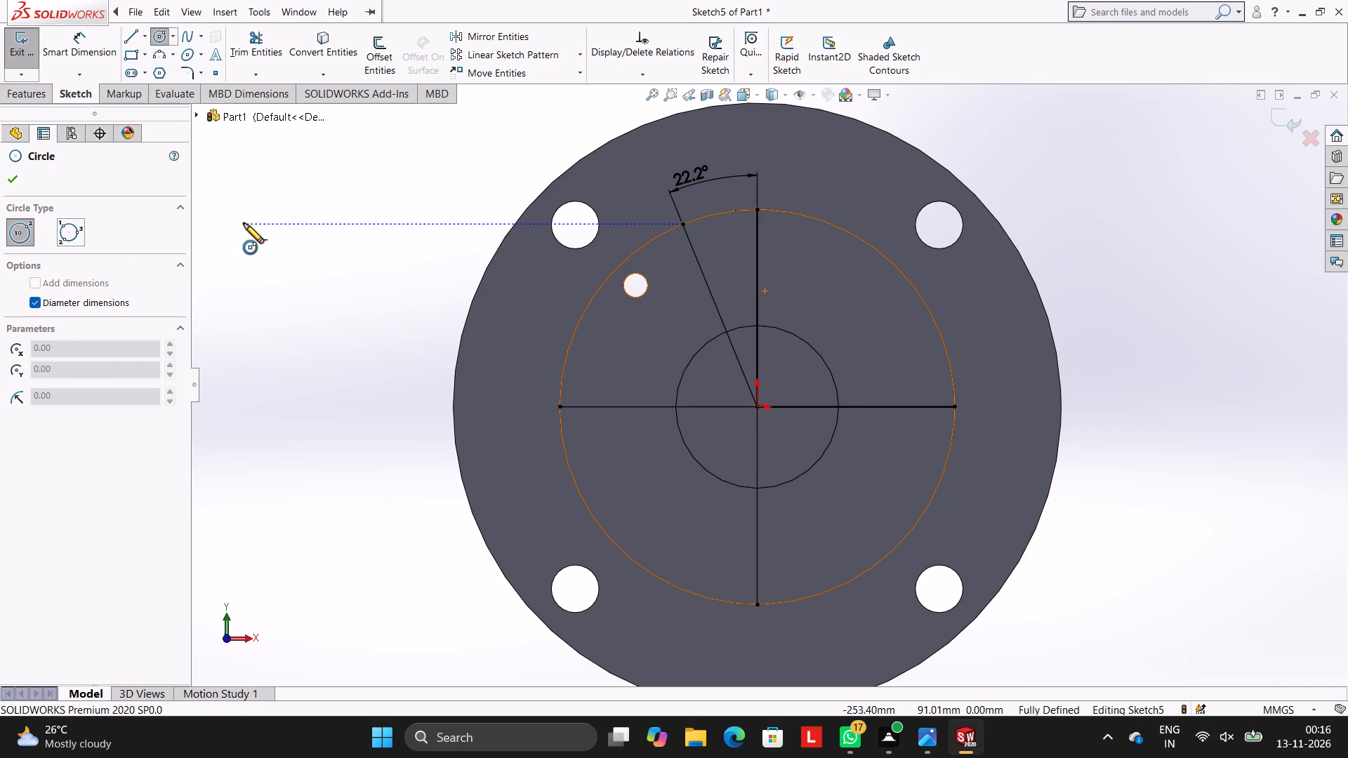
{"action": "left_click", "coordinate": [682, 224]}
{"action": "type", "text": "35"}
{"action": "key", "text": "Return"}
{"action": "key", "text": "Escape"}
{"action": "key", "text": "Escape"}
{"action": "key", "text": "Escape"}
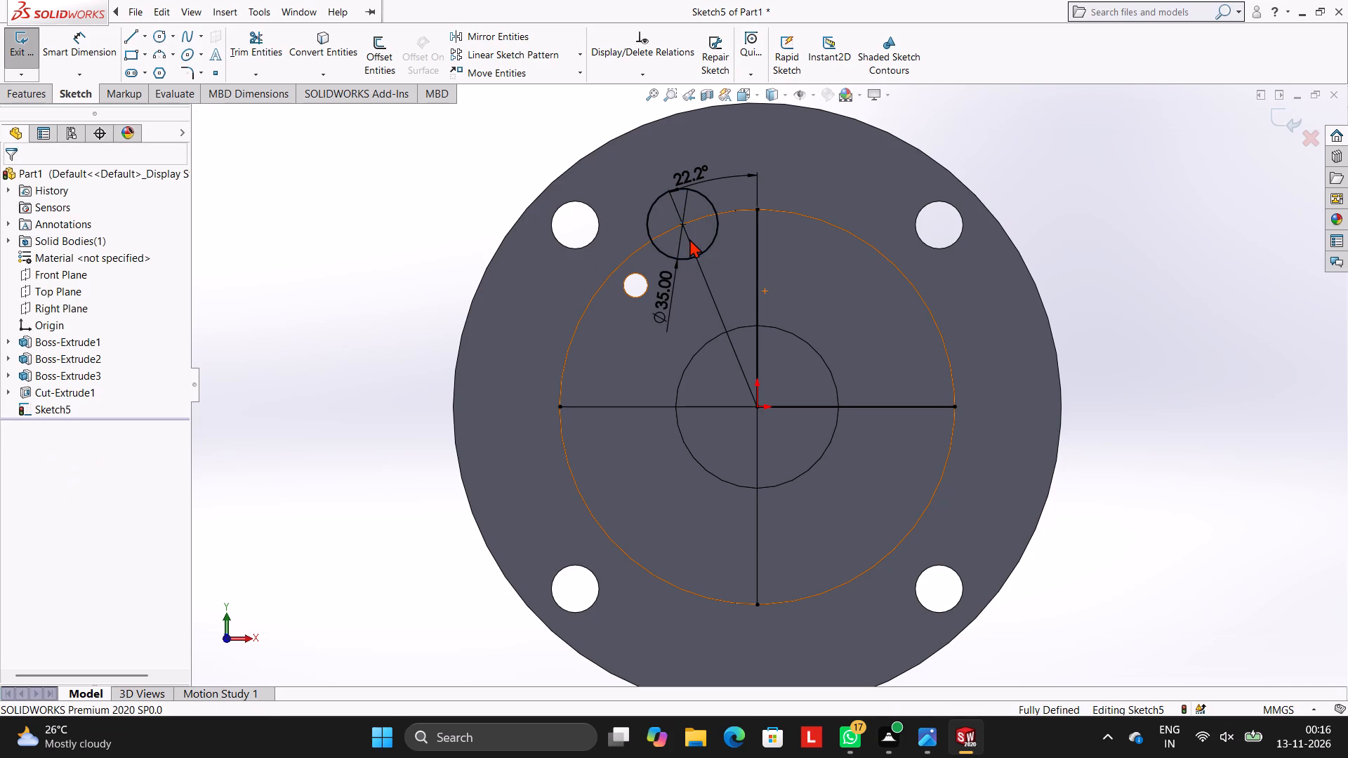
Circular-pattern the 35 mm circle around the origin with 4 equally spaced instances over 360°.
{"action": "left_click", "coordinate": [714, 234]}
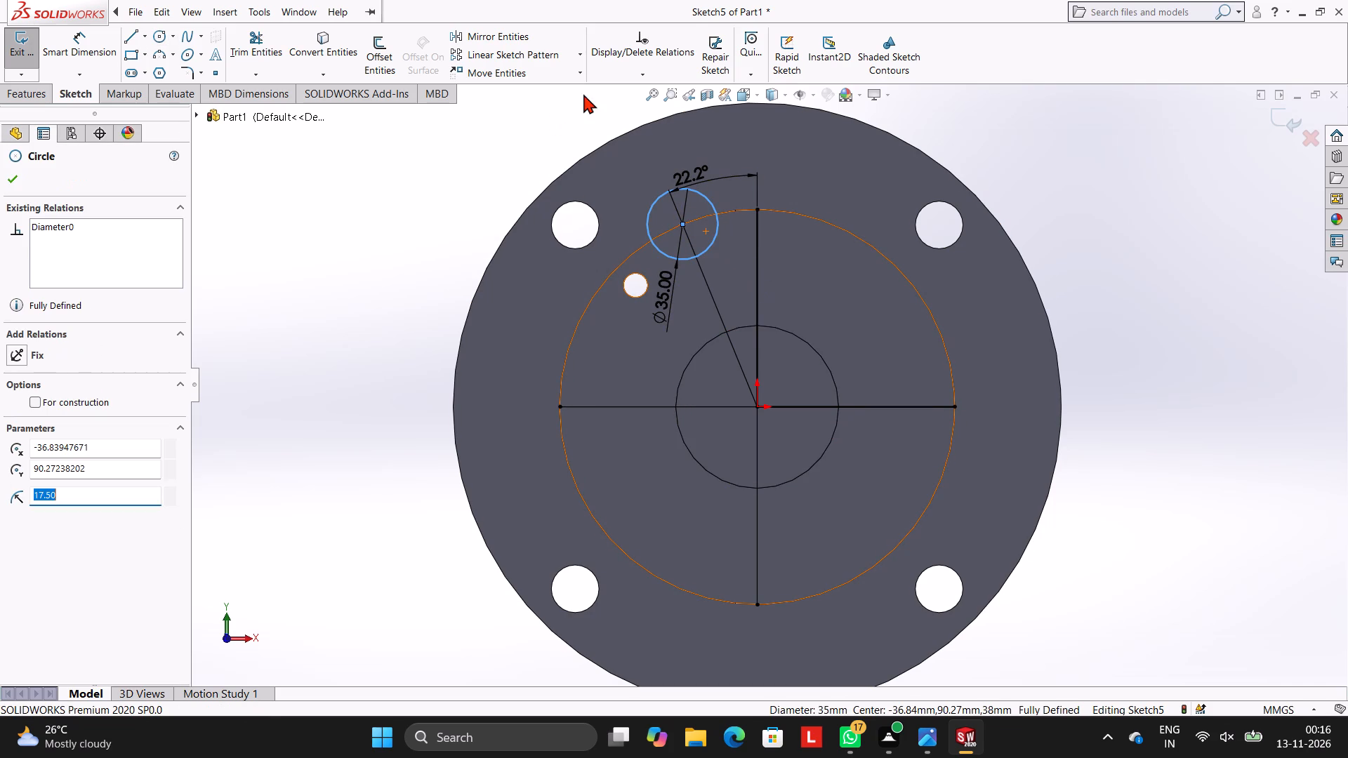
{"action": "left_click", "coordinate": [580, 52]}
{"action": "left_click", "coordinate": [578, 88]}
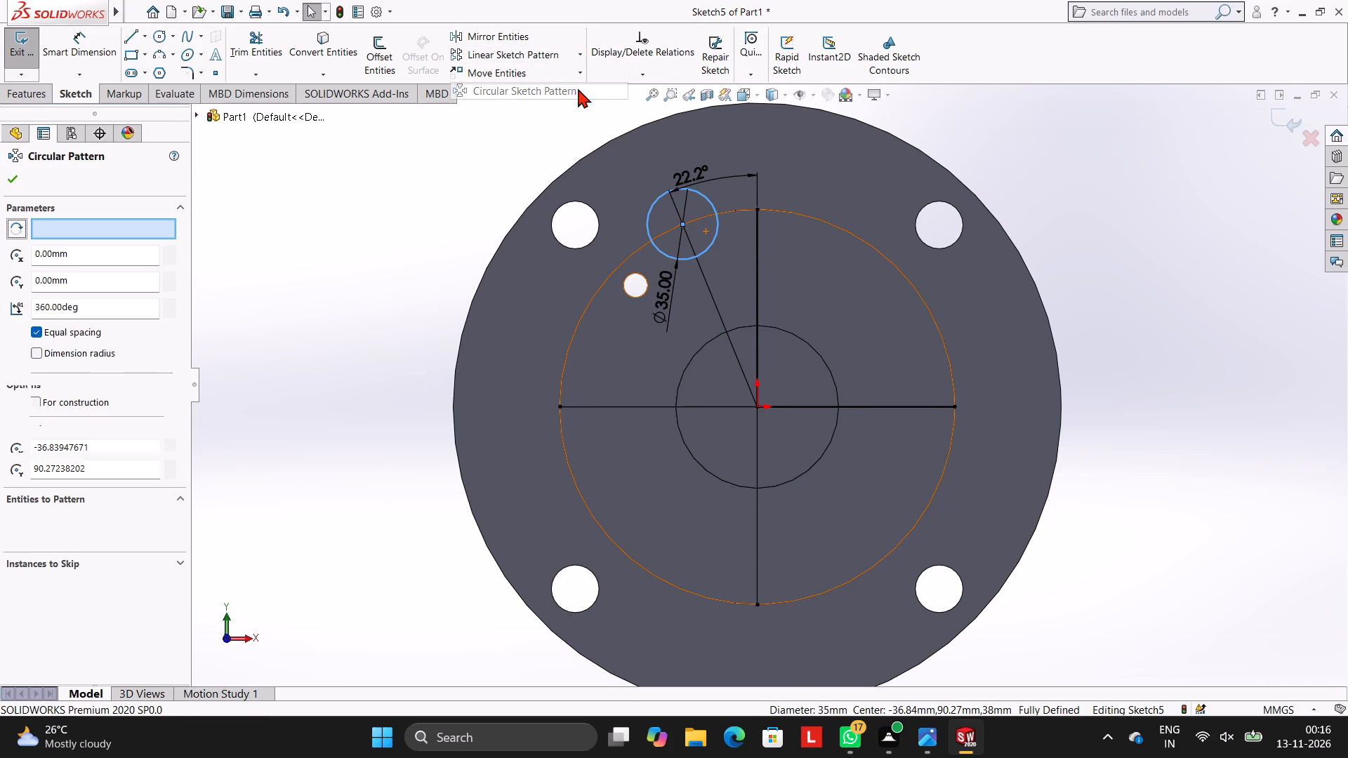
{"action": "left_click", "coordinate": [15, 171]}
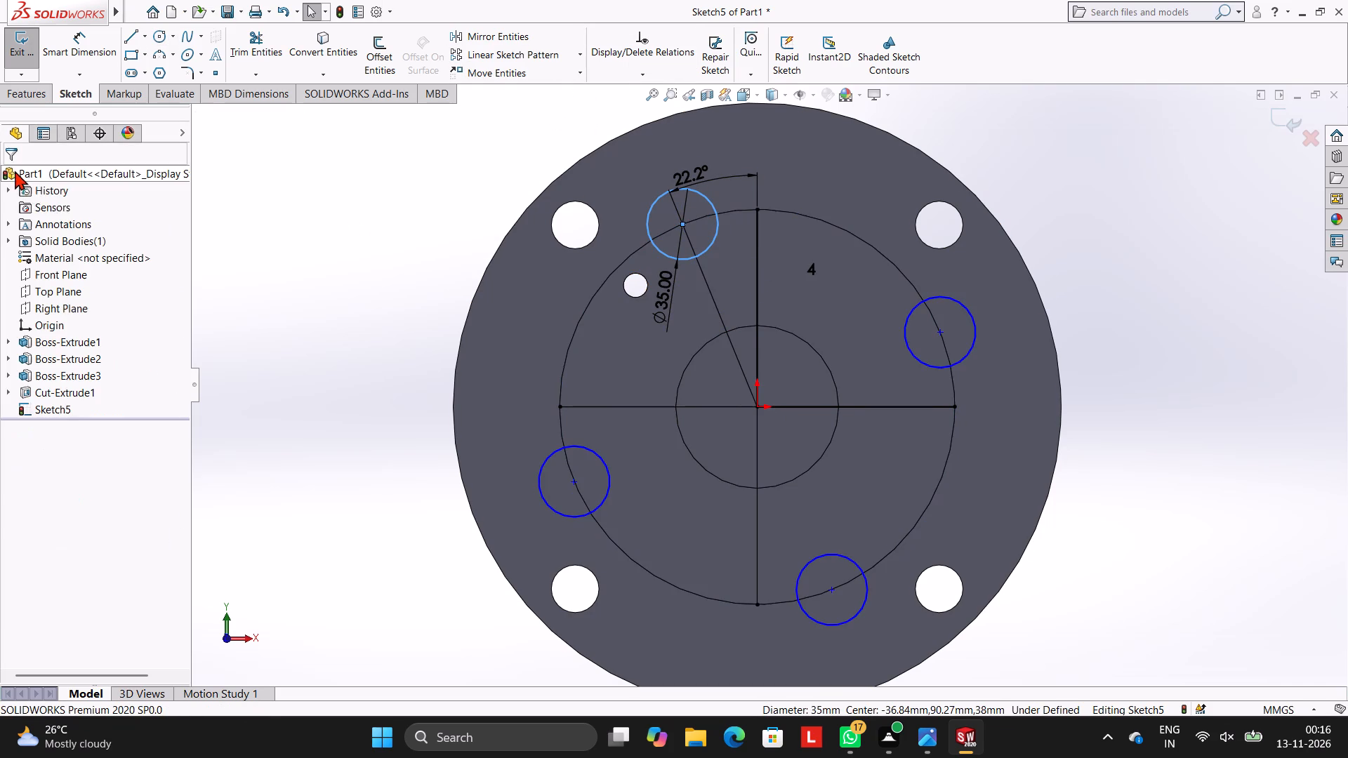
{"action": "left_click", "coordinate": [361, 204]}
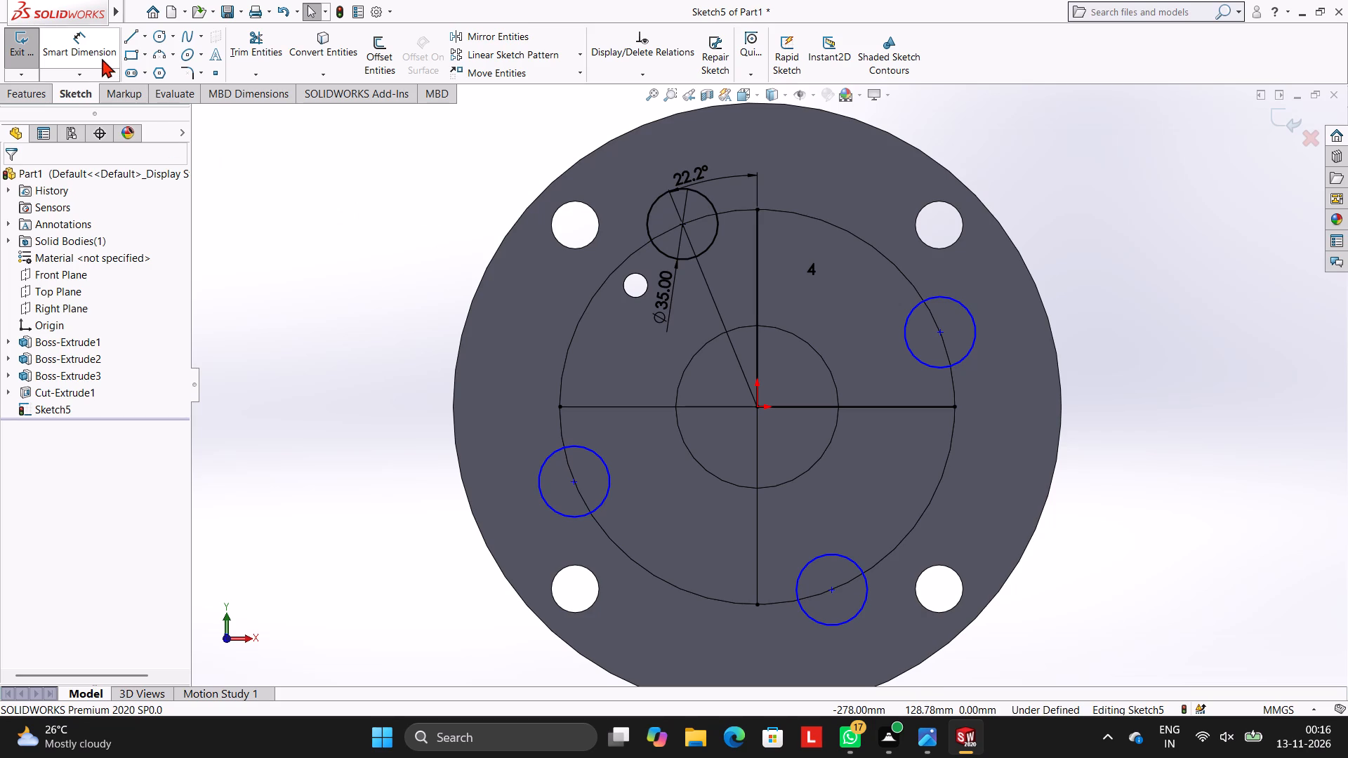
Dimension the vertical distance from the lower-left patterned circle's centre to the horizontal sketch line.
{"action": "left_click", "coordinate": [100, 53]}
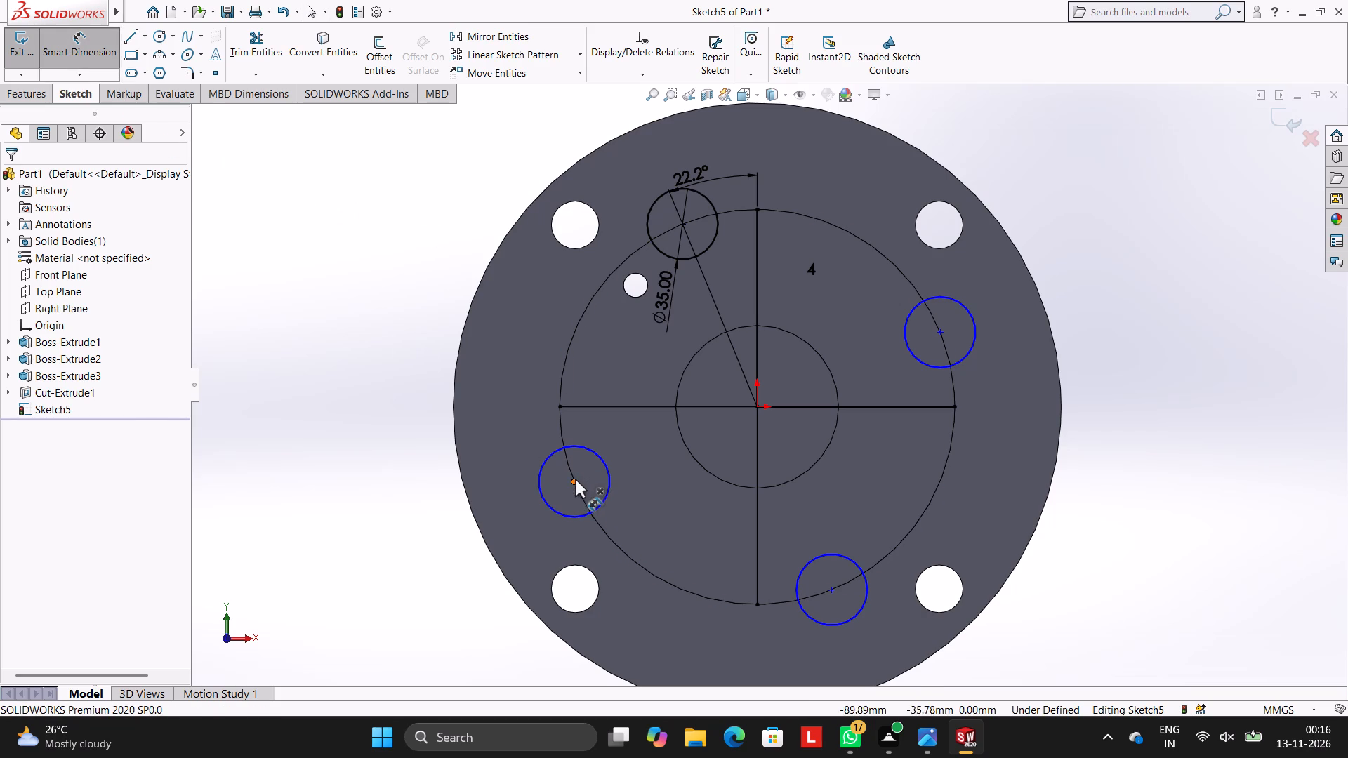
{"action": "left_click", "coordinate": [575, 479]}
{"action": "left_click", "coordinate": [576, 411]}
{"action": "left_click", "coordinate": [359, 406]}
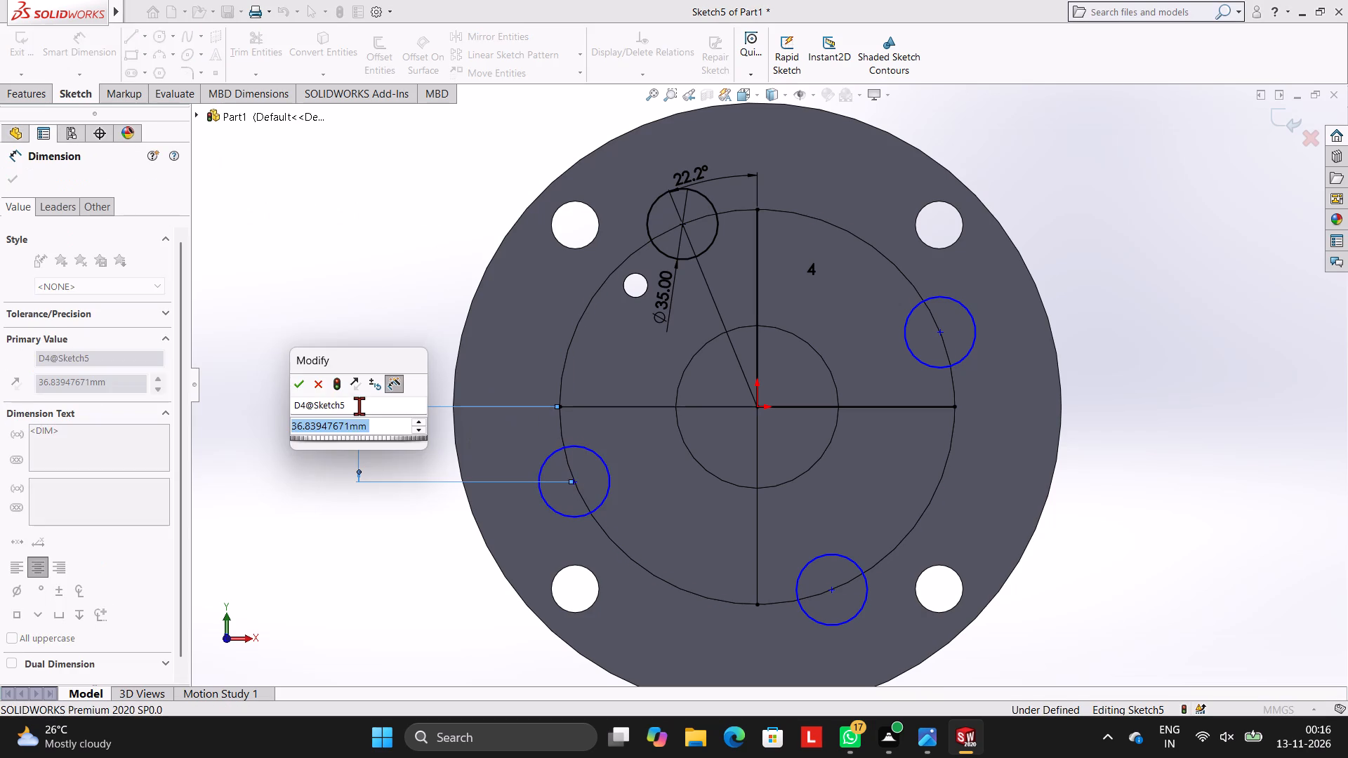
{"action": "left_click", "coordinate": [300, 383]}
{"action": "left_click", "coordinate": [303, 328]}
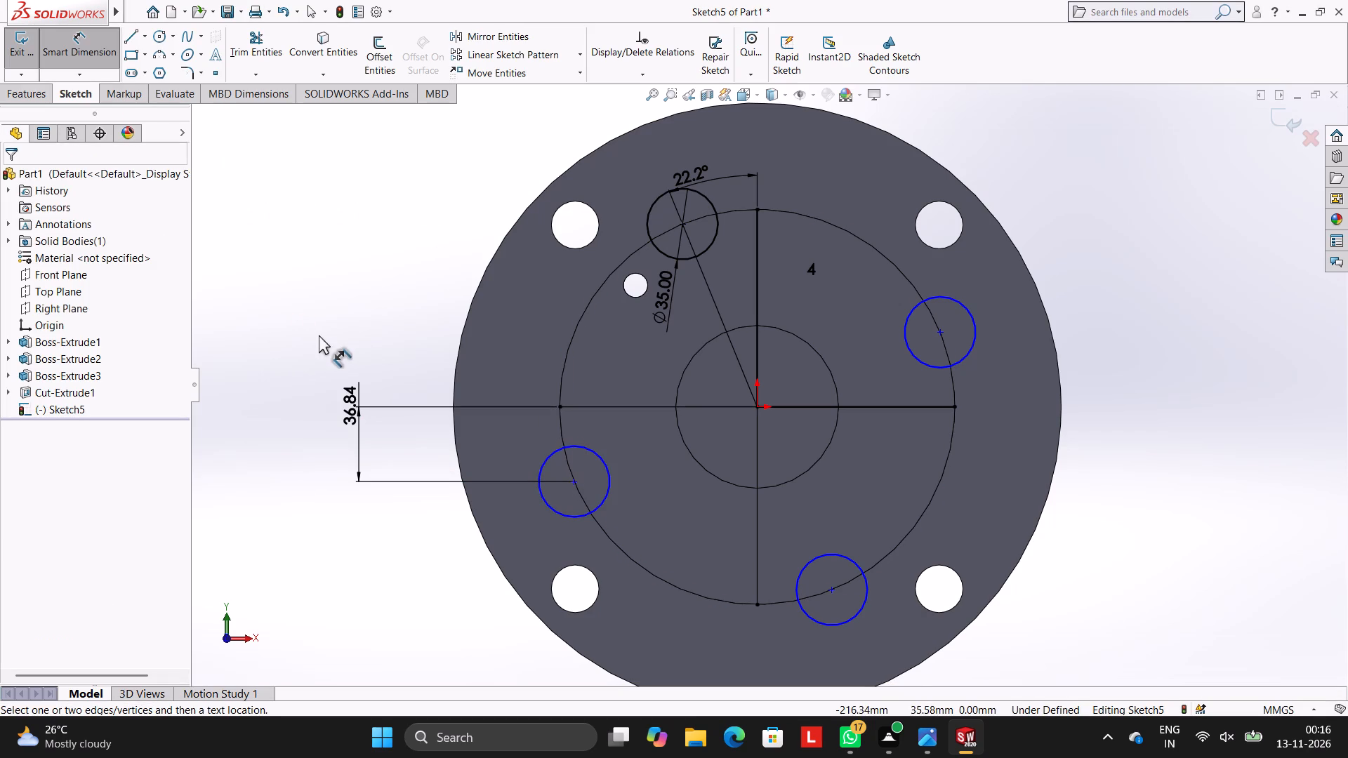
Dimension the horizontal distance from the lower-left patterned circle's centre to the origin.
{"action": "left_click", "coordinate": [571, 481]}
{"action": "left_click", "coordinate": [757, 404]}
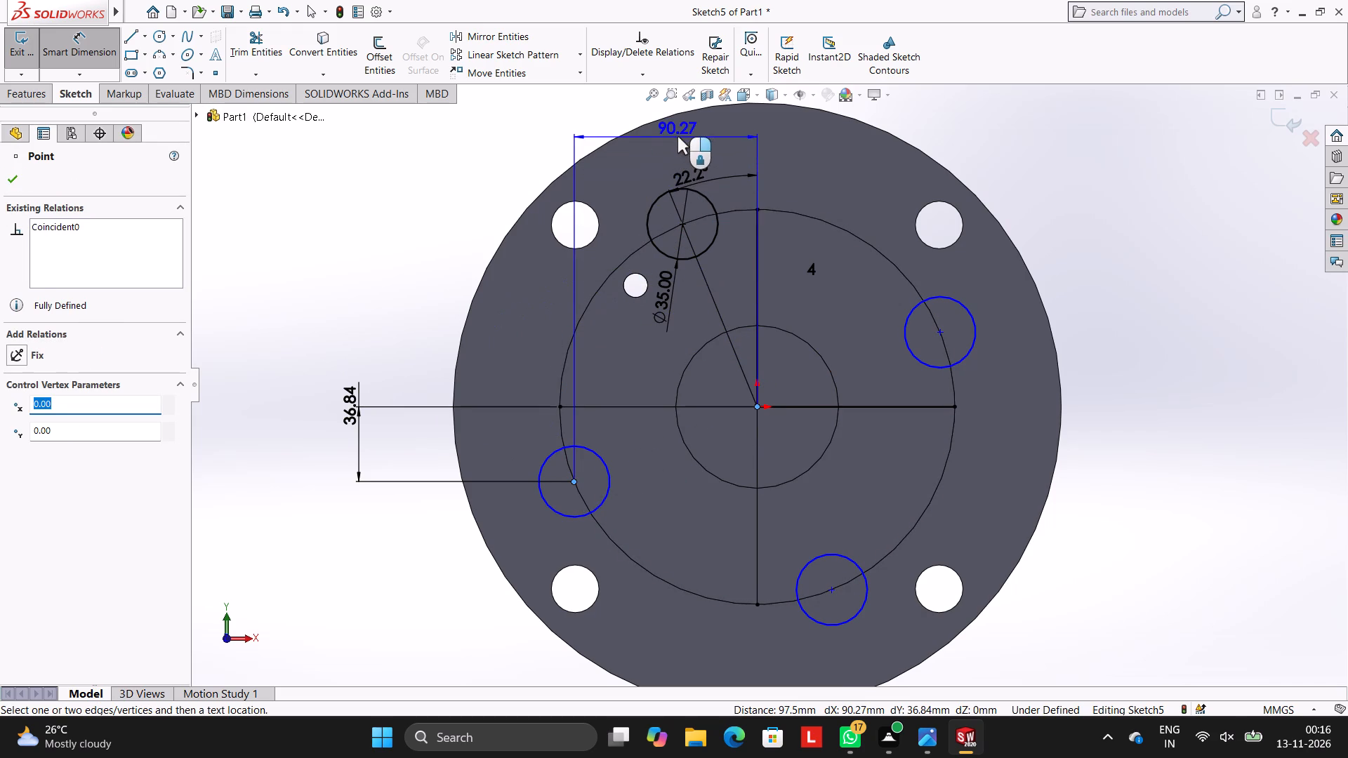
{"action": "left_click", "coordinate": [678, 135]}
{"action": "left_click", "coordinate": [617, 111]}
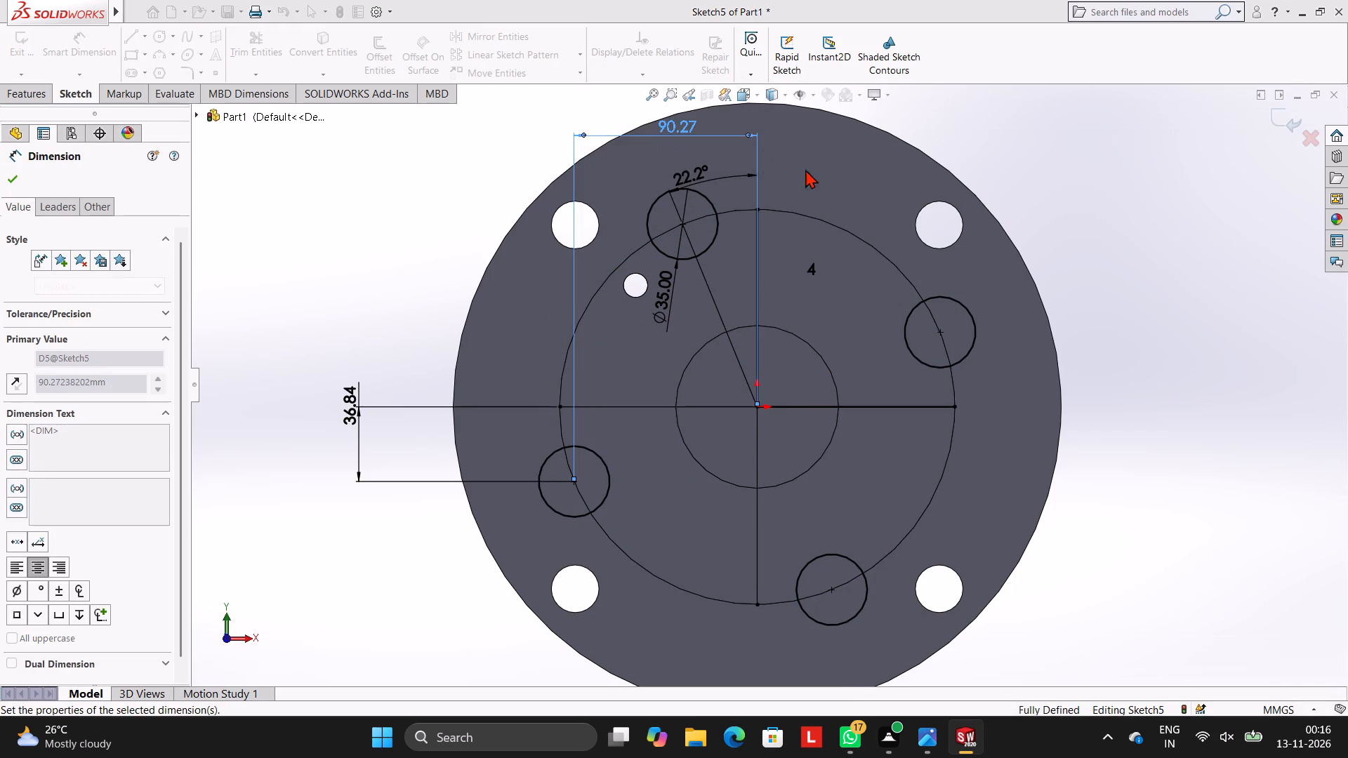
{"action": "left_click", "coordinate": [848, 171]}
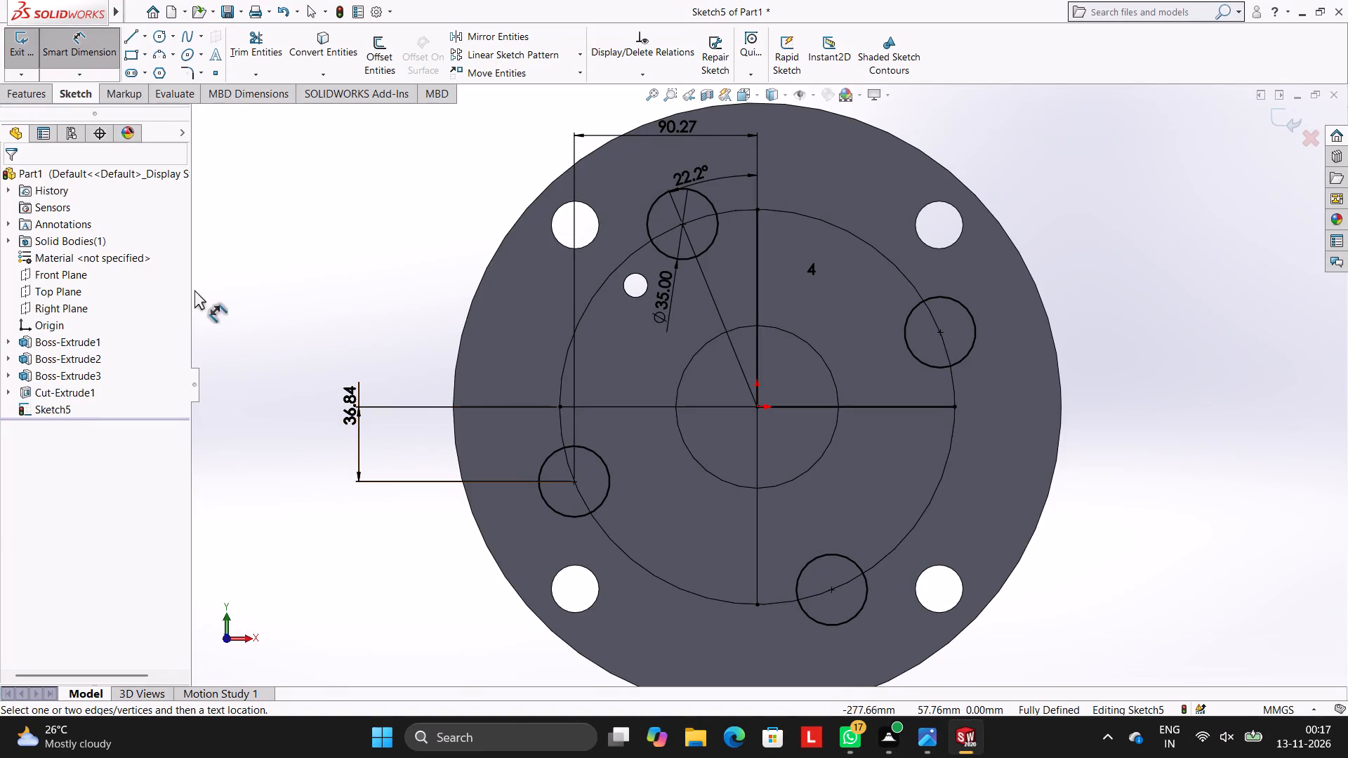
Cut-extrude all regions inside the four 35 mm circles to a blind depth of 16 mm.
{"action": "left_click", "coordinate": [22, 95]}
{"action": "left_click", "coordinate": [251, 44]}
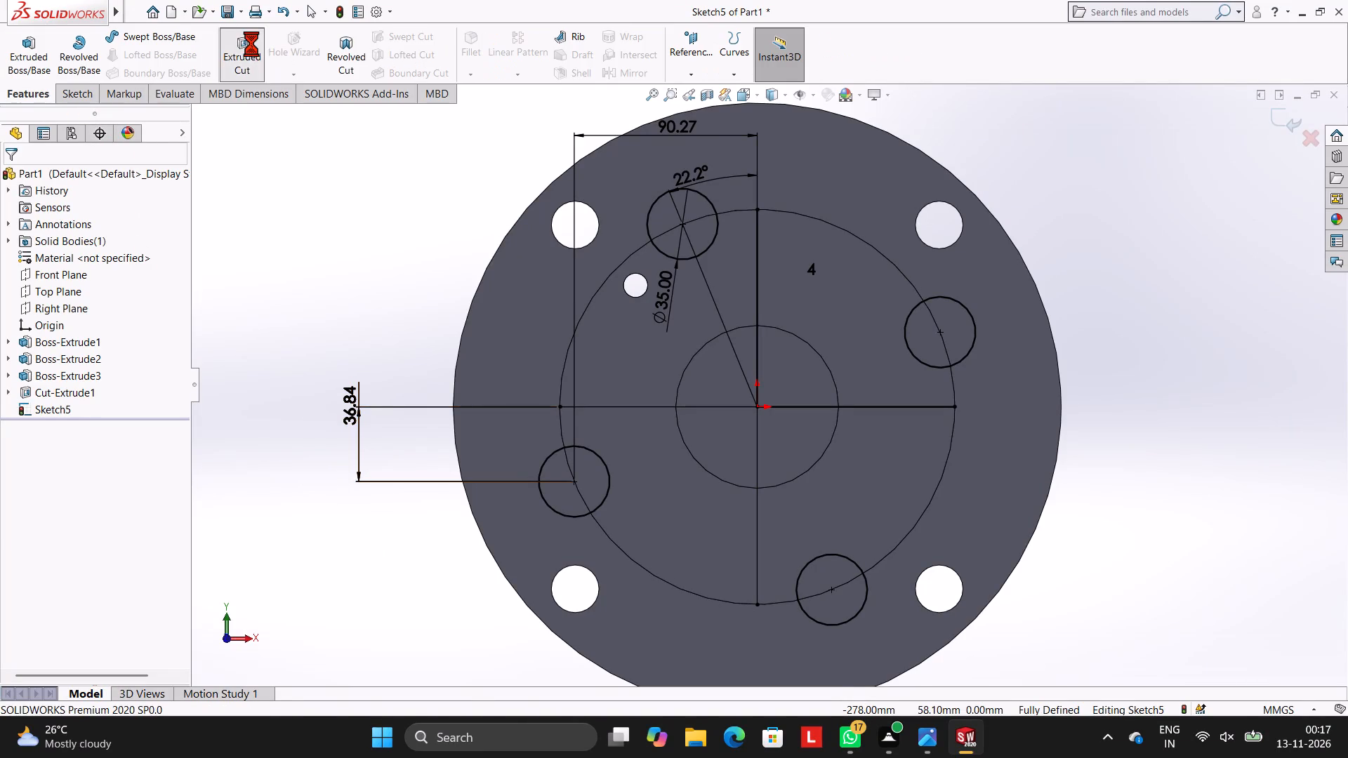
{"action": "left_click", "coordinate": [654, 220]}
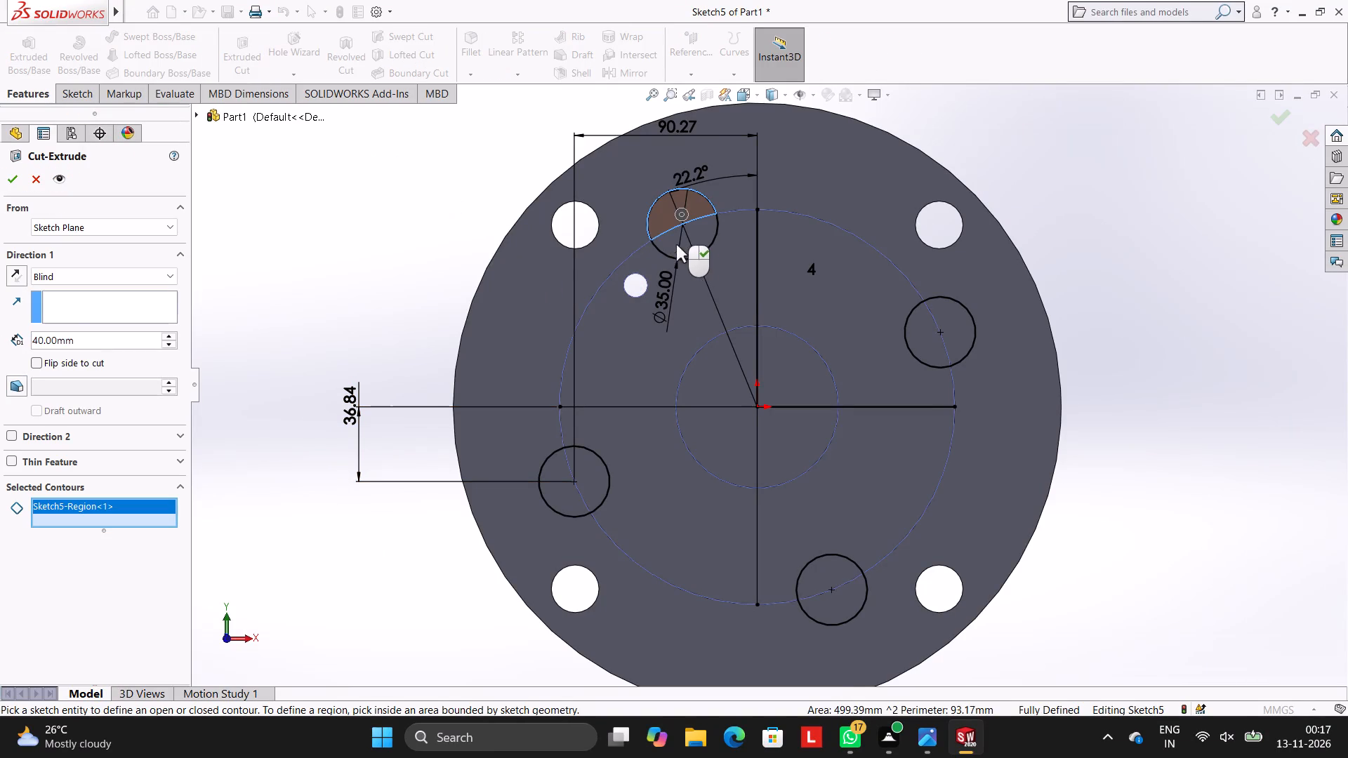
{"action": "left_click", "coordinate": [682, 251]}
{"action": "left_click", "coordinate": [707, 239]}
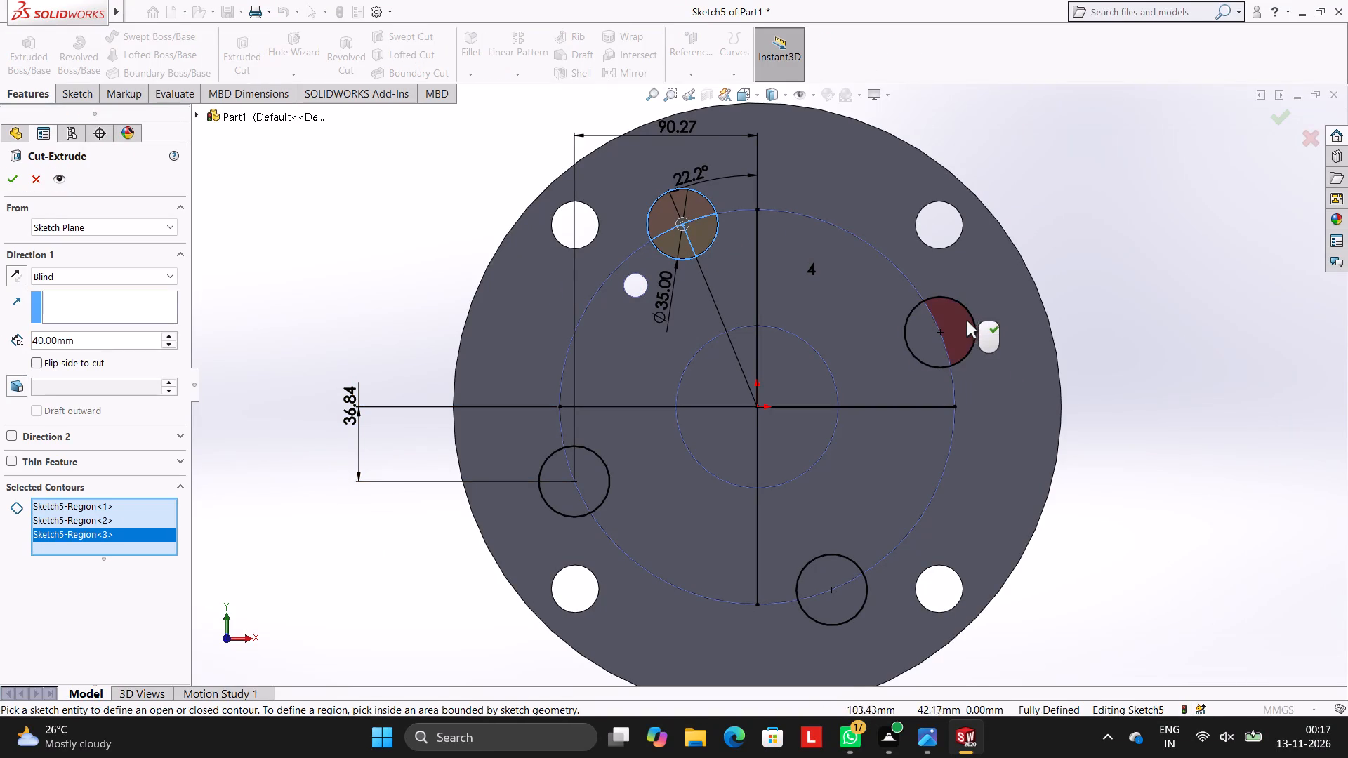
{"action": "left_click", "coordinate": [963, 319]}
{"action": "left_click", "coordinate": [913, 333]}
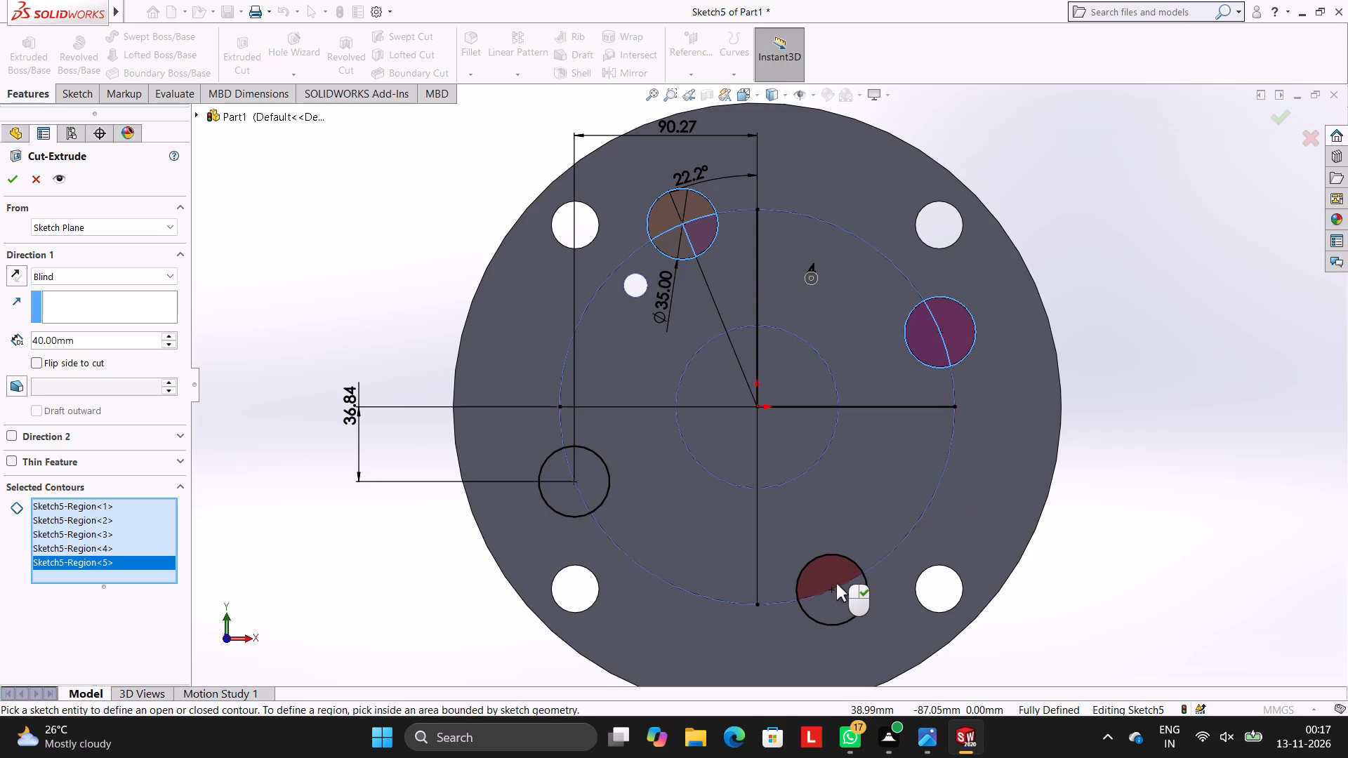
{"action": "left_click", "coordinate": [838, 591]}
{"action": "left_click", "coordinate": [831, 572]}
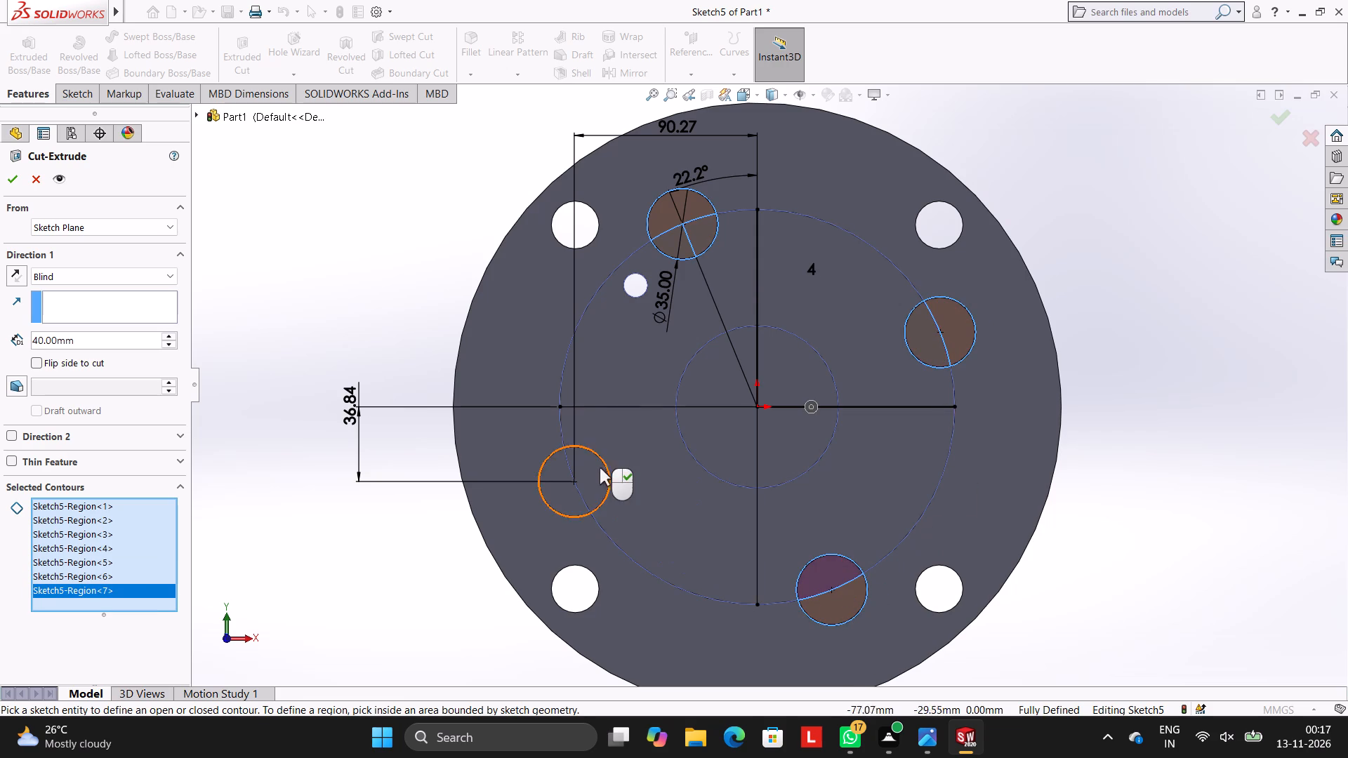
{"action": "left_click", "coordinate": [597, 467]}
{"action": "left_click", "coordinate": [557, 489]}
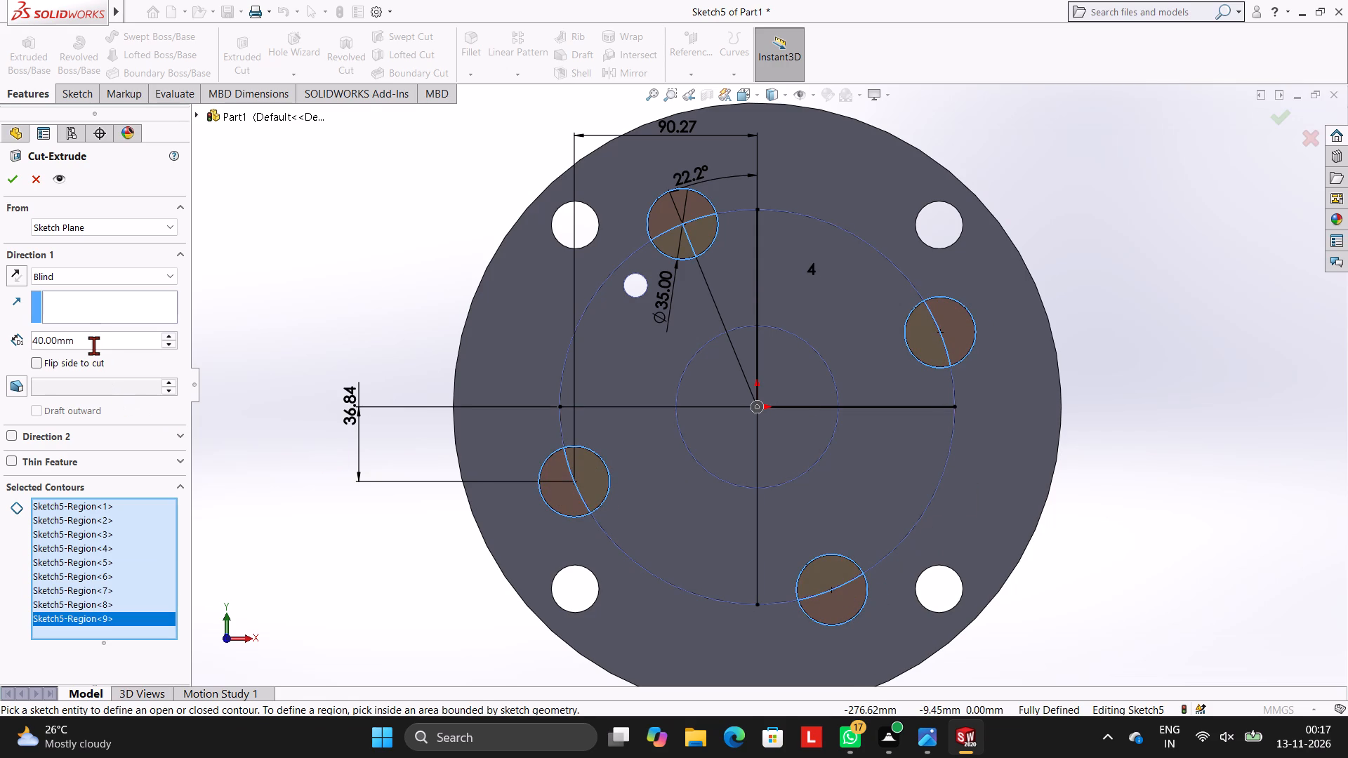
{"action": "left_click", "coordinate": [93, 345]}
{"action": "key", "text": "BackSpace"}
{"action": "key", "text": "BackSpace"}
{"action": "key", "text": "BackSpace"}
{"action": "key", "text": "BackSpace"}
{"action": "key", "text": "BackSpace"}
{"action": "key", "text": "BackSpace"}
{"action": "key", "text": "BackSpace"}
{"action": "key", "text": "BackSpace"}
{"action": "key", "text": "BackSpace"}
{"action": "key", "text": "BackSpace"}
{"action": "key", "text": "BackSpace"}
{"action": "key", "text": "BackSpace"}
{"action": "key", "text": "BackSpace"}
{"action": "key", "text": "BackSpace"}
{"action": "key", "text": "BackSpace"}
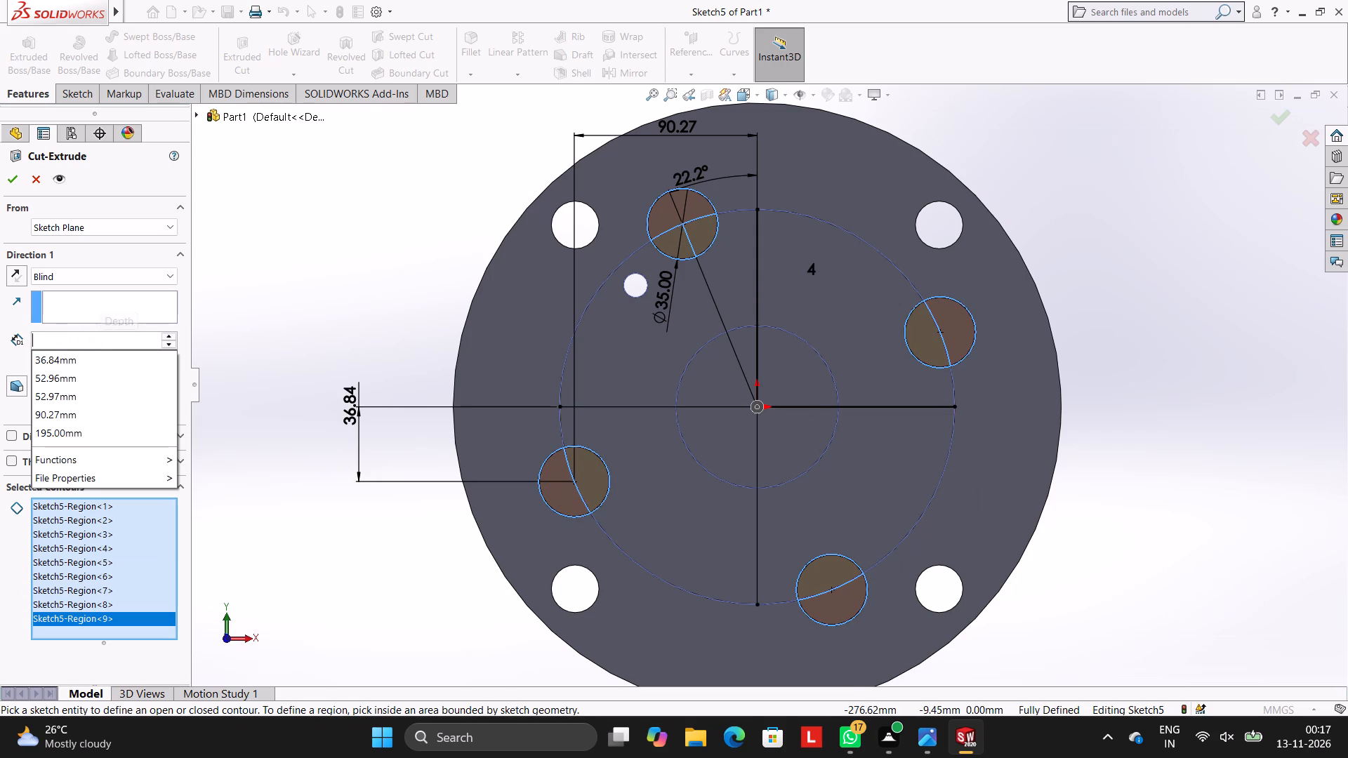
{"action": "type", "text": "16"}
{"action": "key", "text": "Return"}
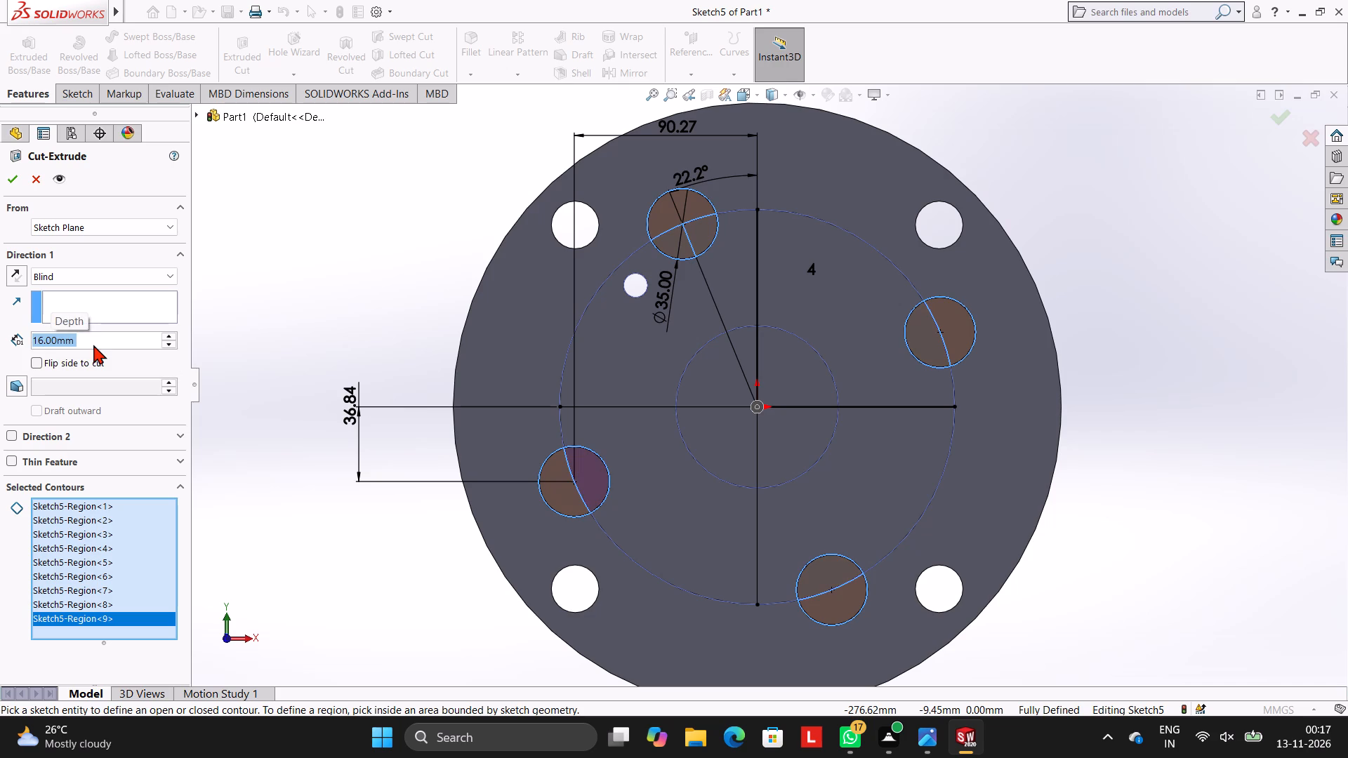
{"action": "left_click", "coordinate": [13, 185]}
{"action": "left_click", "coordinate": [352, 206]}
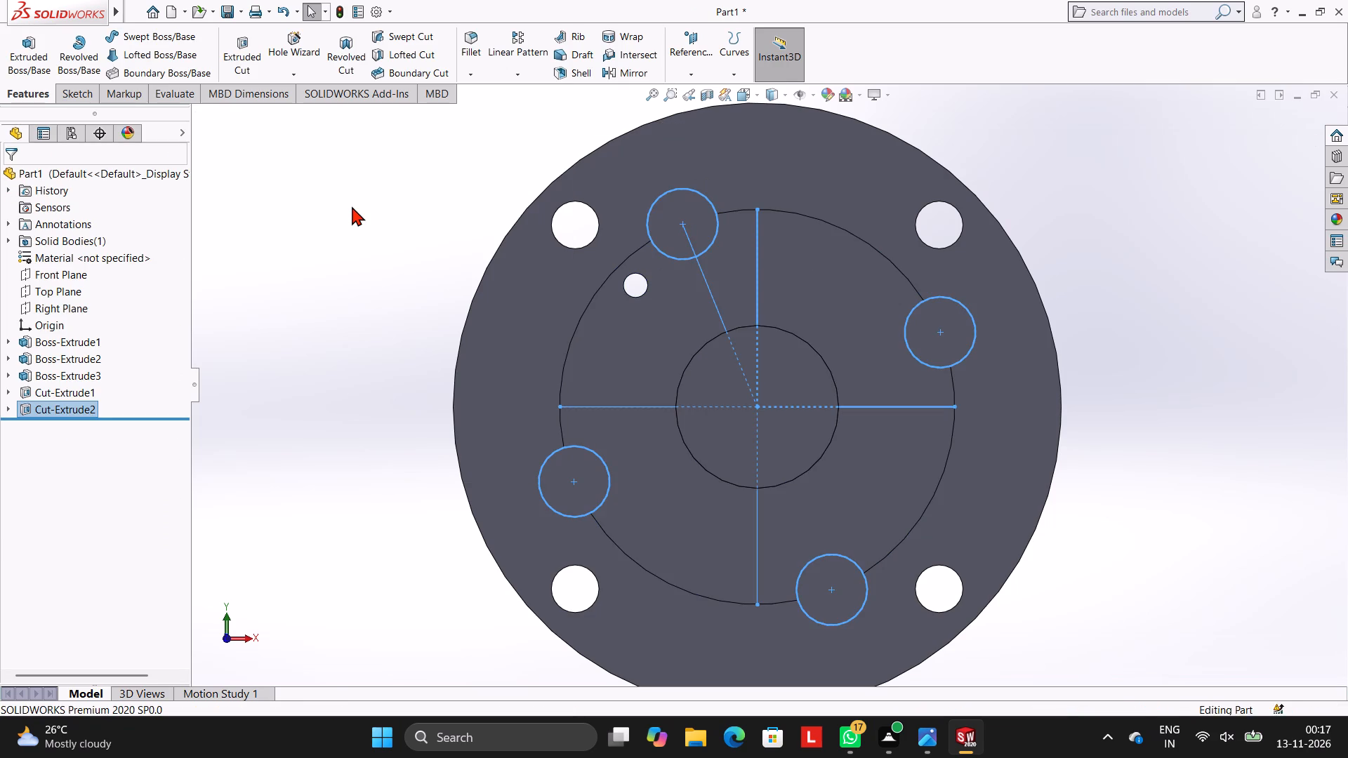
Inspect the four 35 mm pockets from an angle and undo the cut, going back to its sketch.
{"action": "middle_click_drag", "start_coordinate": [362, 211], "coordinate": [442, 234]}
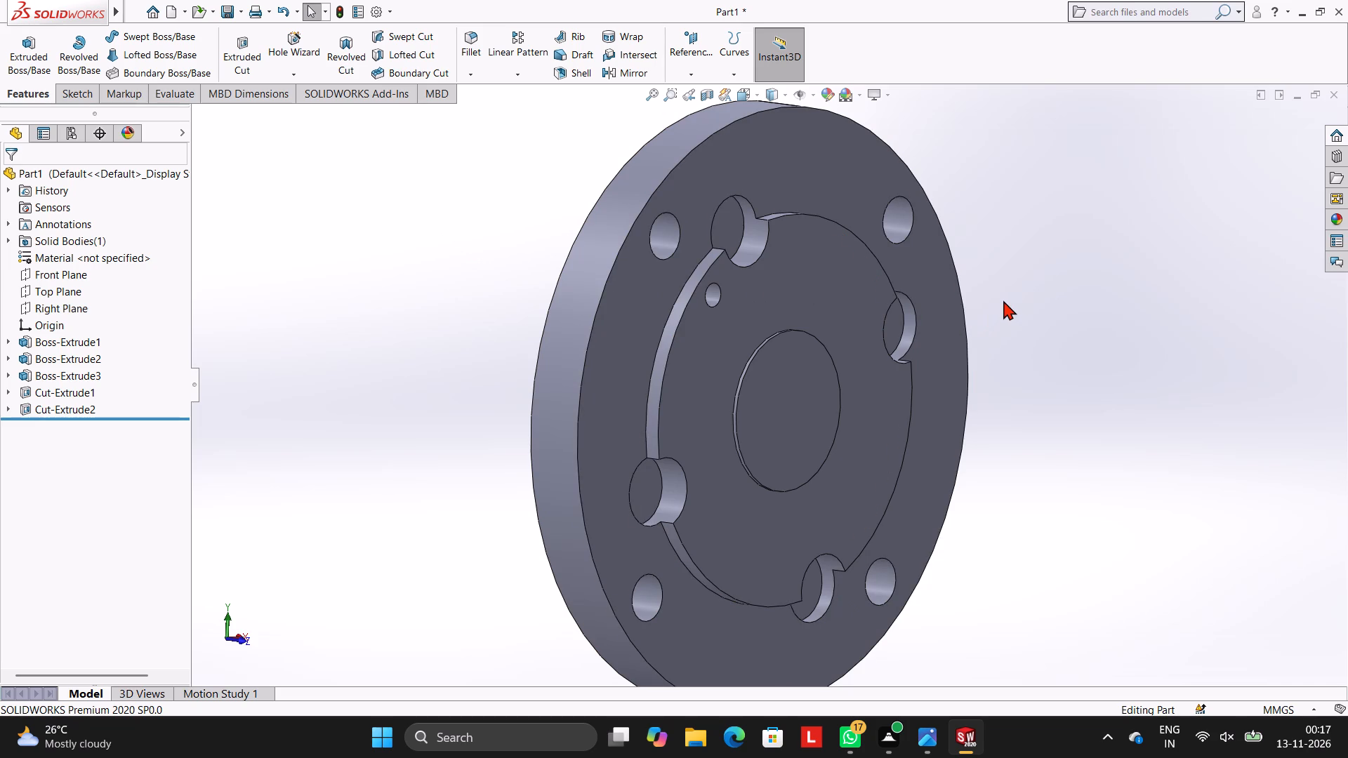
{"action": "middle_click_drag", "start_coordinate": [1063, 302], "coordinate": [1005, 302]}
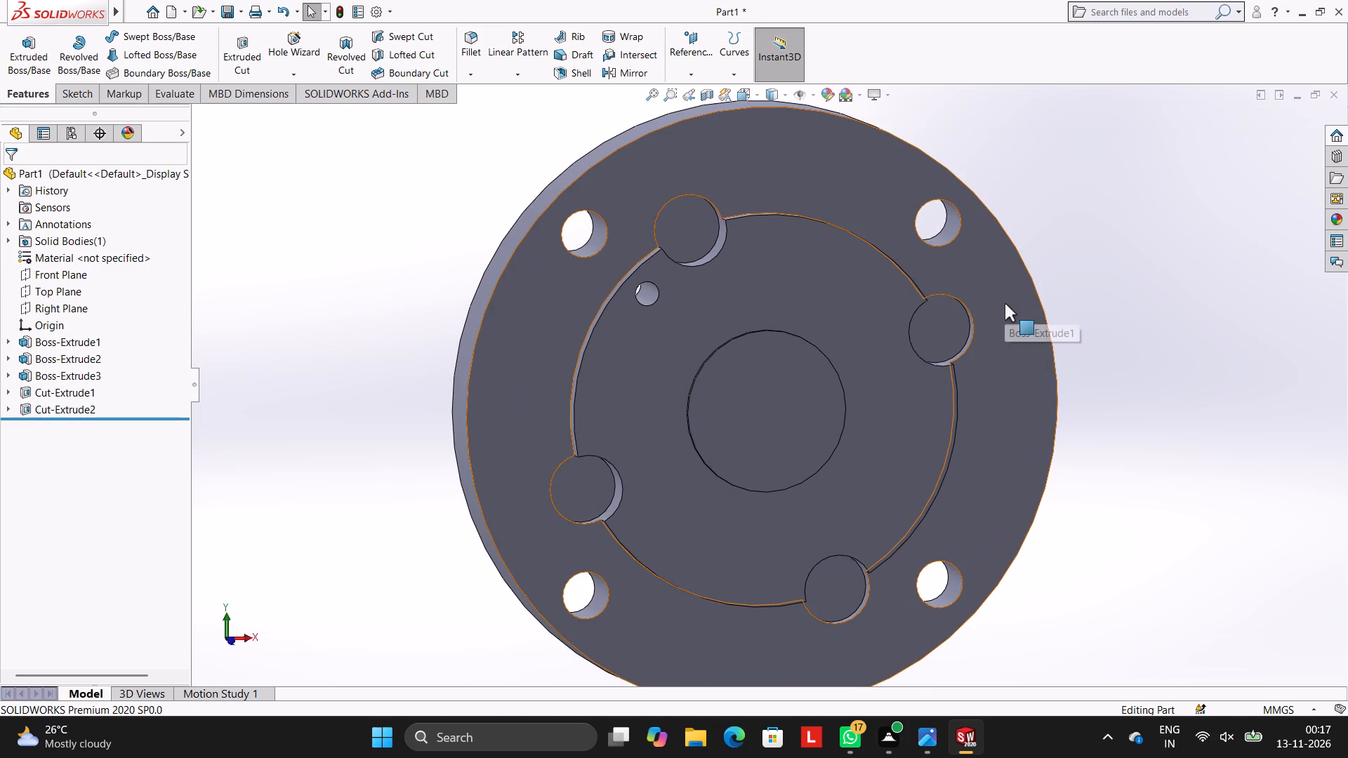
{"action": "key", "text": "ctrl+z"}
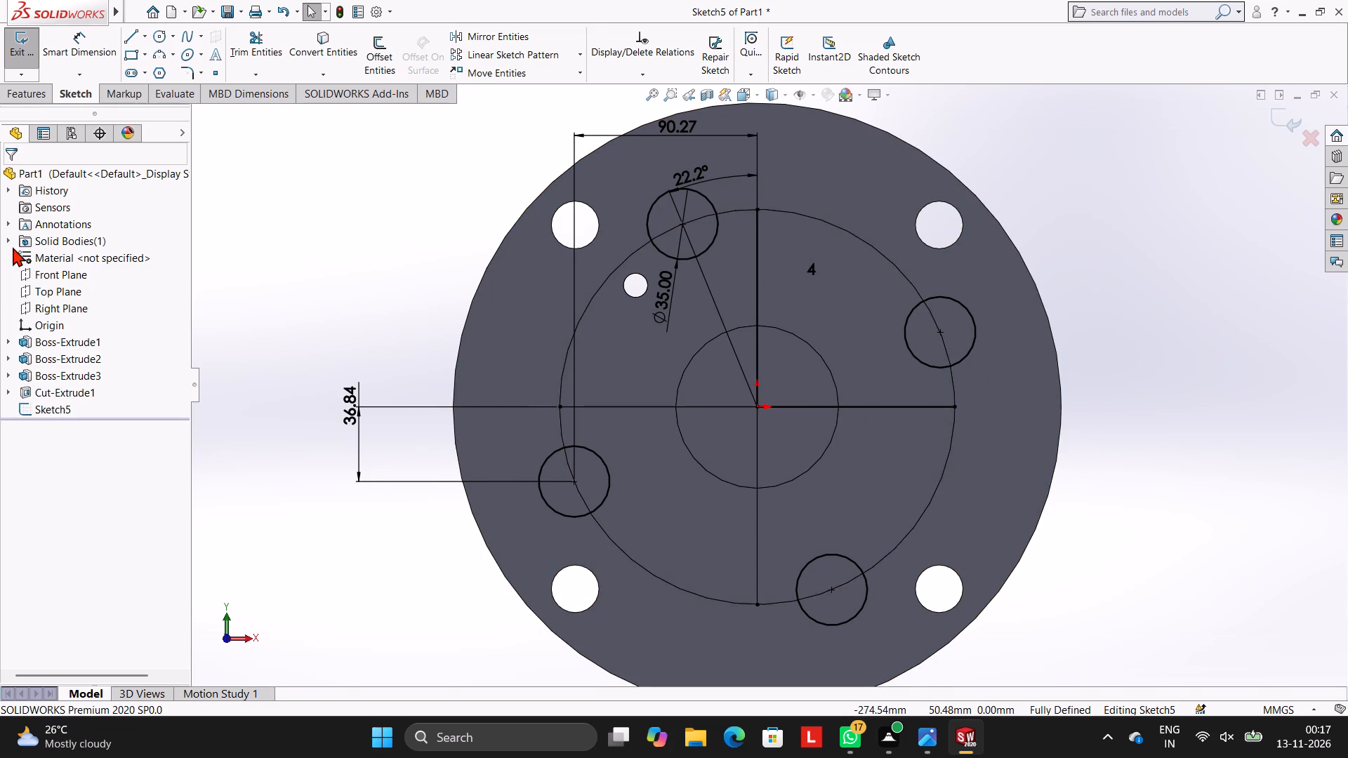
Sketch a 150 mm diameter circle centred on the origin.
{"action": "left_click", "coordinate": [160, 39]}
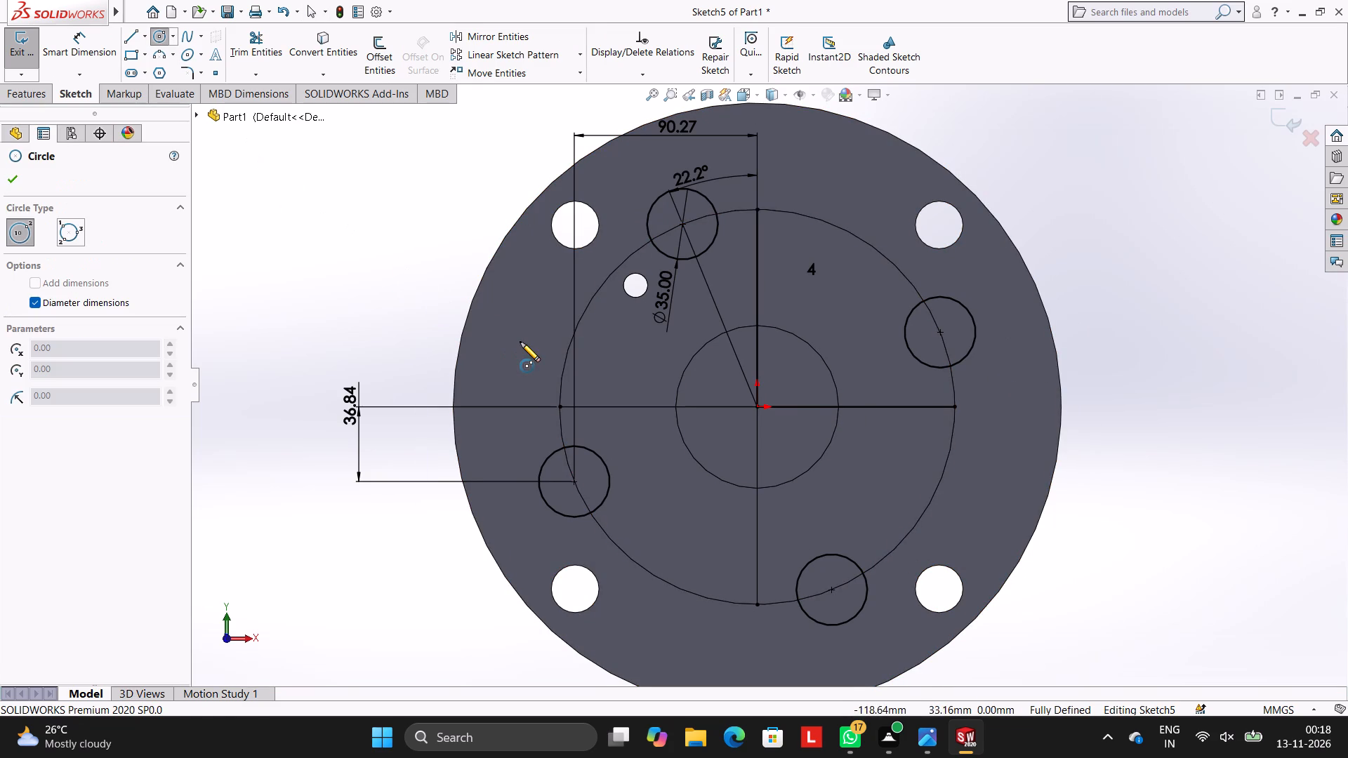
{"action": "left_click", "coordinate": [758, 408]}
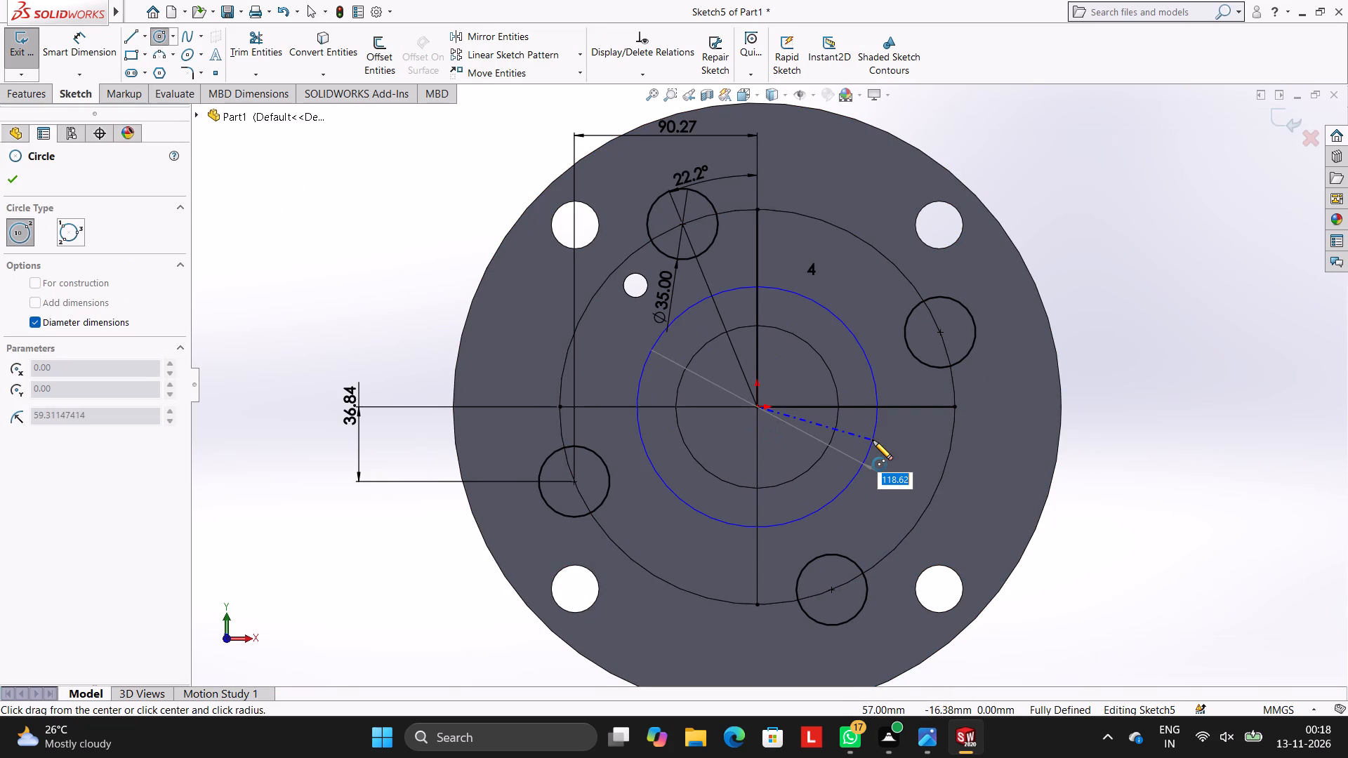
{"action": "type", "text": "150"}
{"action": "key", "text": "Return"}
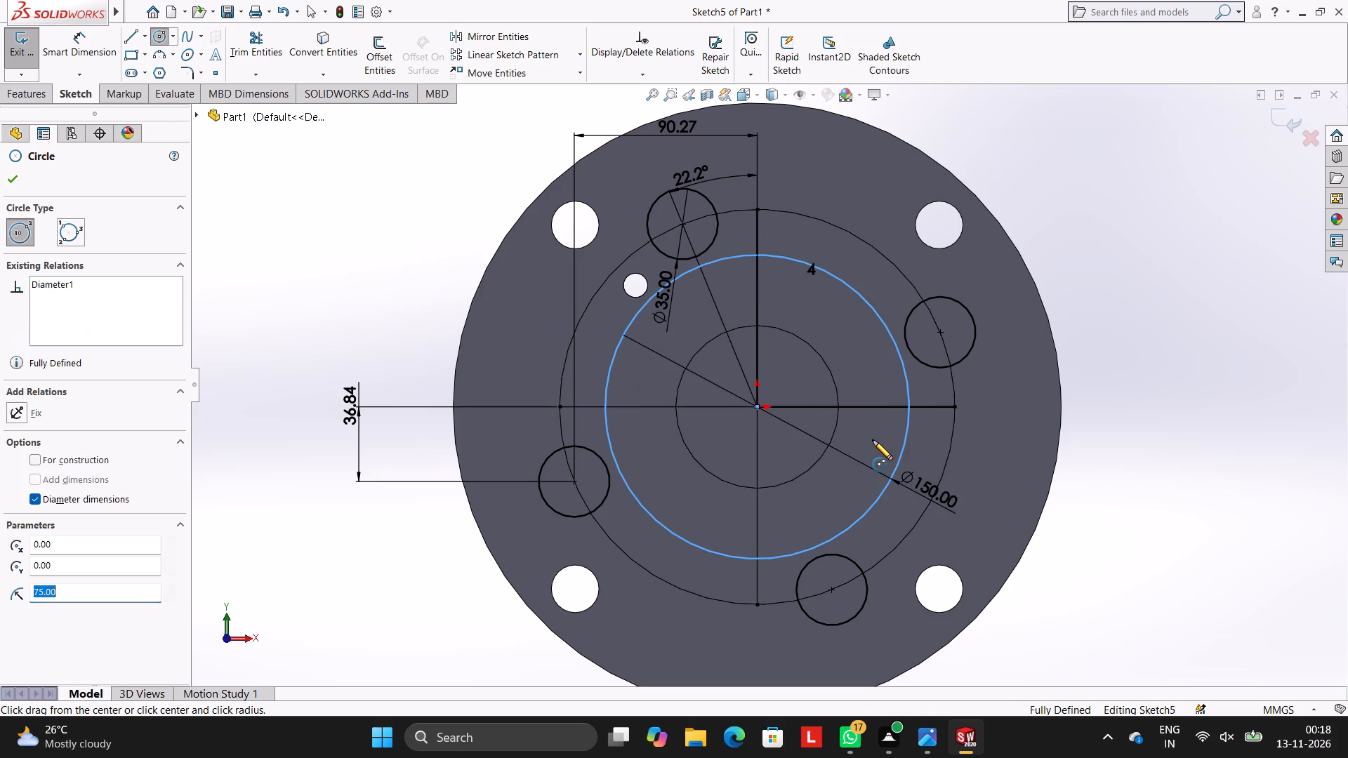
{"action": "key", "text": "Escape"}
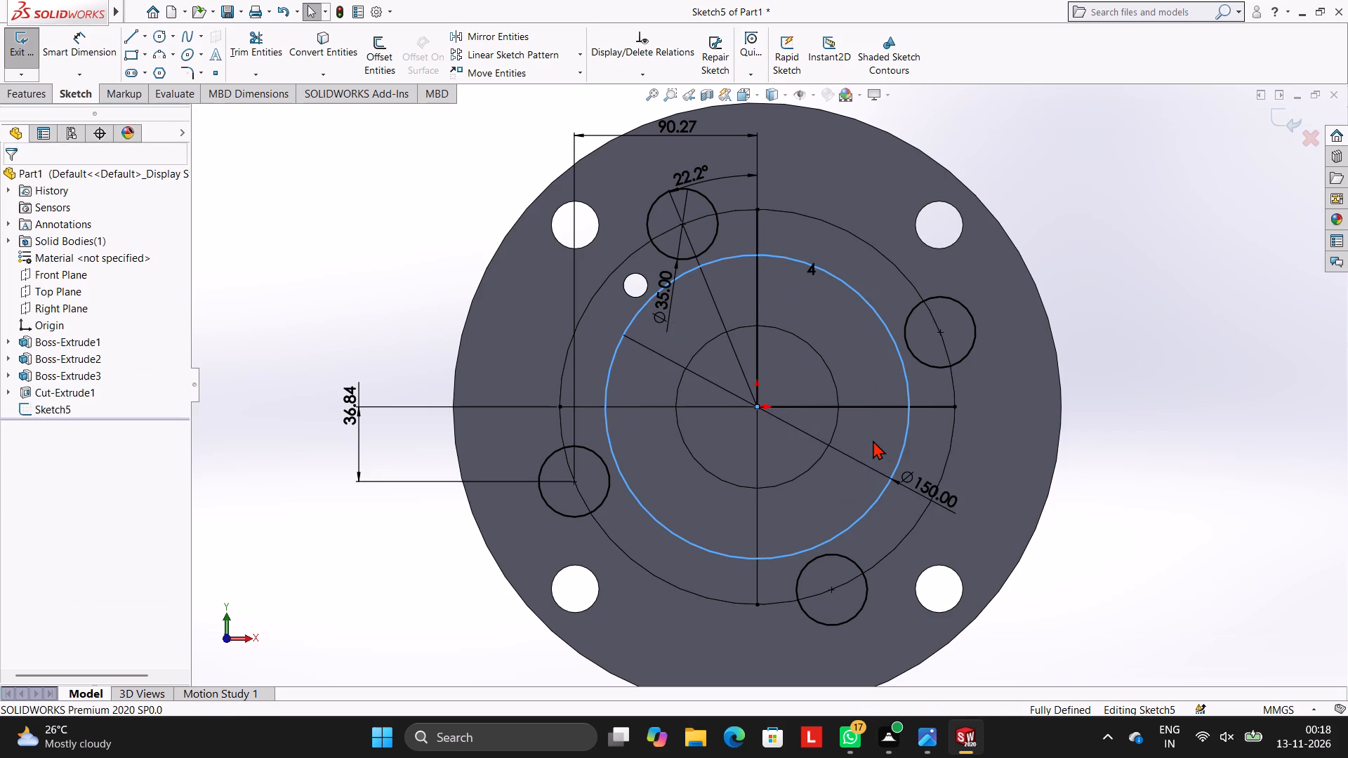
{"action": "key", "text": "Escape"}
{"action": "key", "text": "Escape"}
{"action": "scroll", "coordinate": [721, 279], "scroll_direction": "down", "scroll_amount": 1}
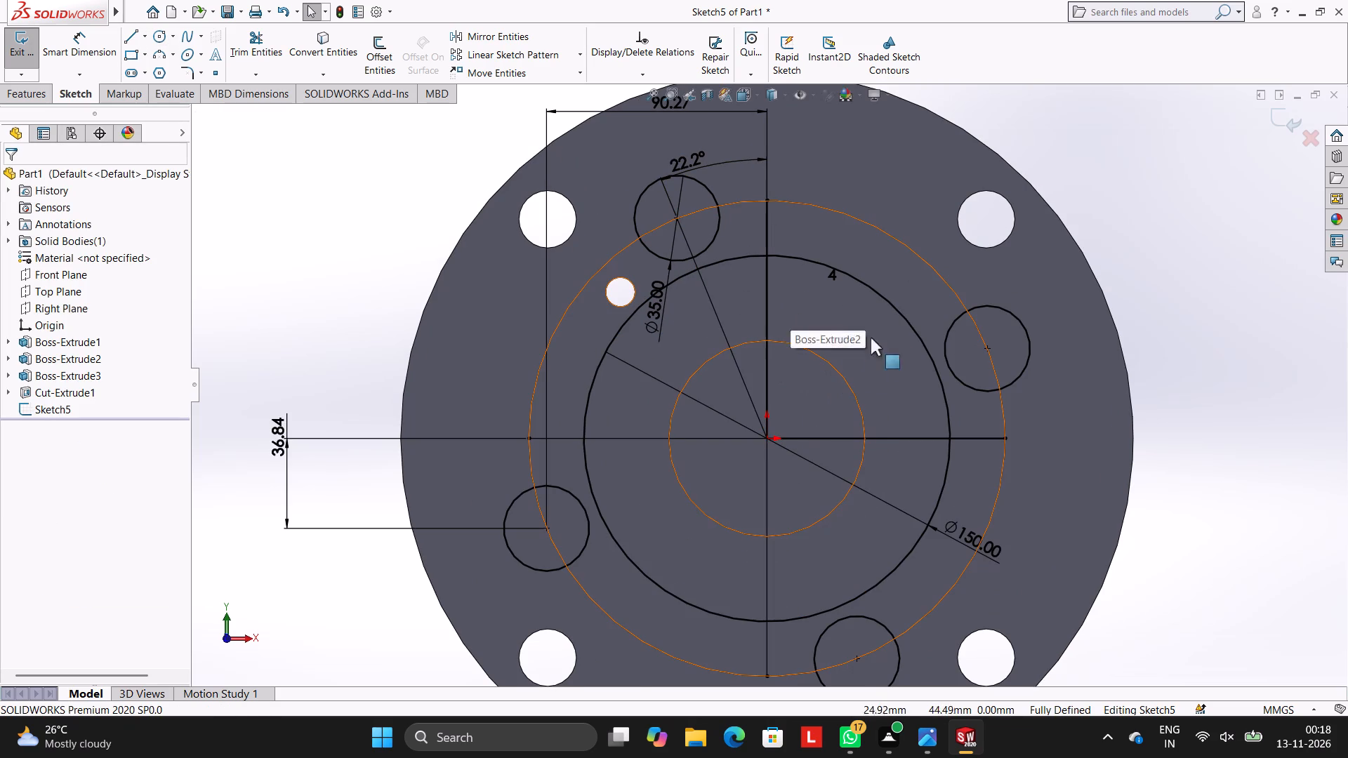
Undo the 150 mm circle, the two distance dimensions, the circular pattern and the 35 mm circle, keeping the 22.2° angled line.
{"action": "key", "text": "ctrl+z"}
{"action": "key", "text": "ctrl+z"}
{"action": "key", "text": "ctrl+z"}
{"action": "key", "text": "ctrl+z"}
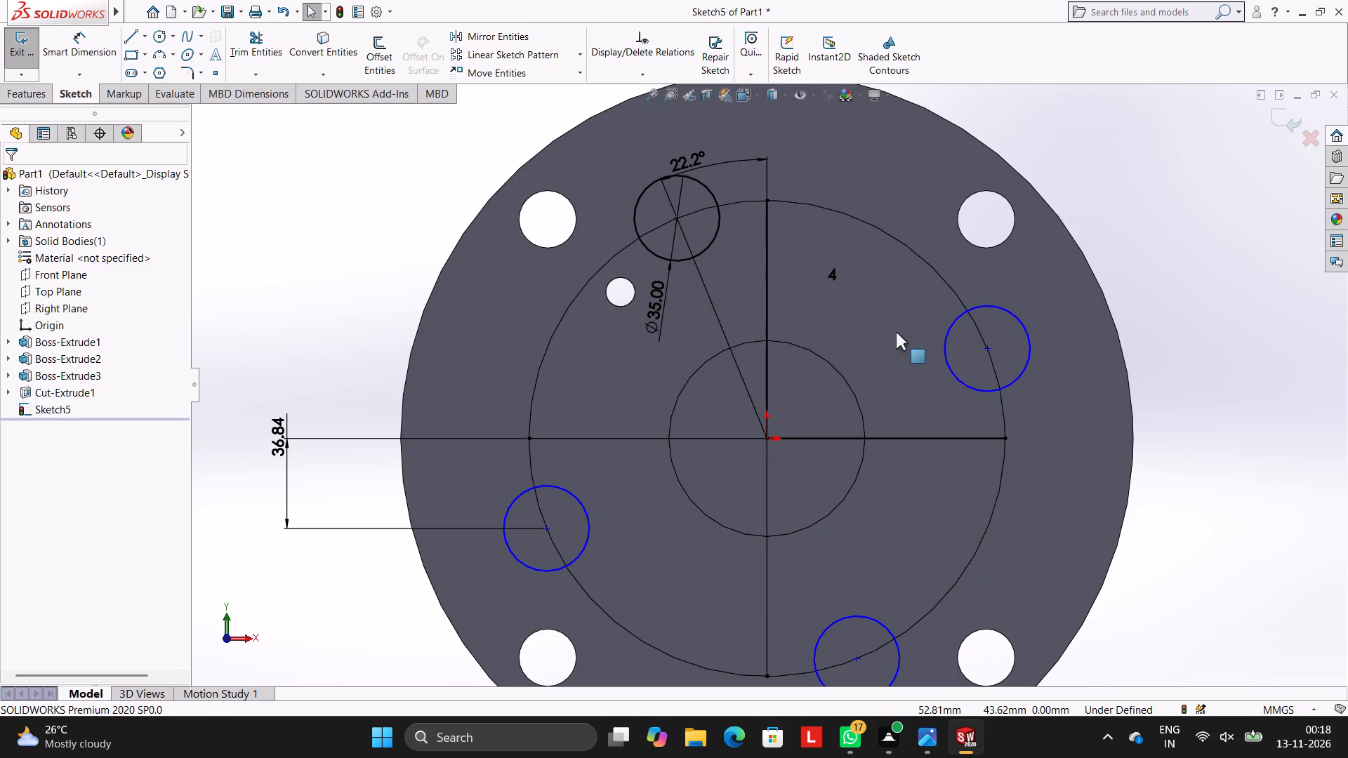
{"action": "key", "text": "ctrl+z"}
{"action": "key", "text": "ctrl+z"}
{"action": "key", "text": "ctrl+z"}
{"action": "key", "text": "ctrl+z"}
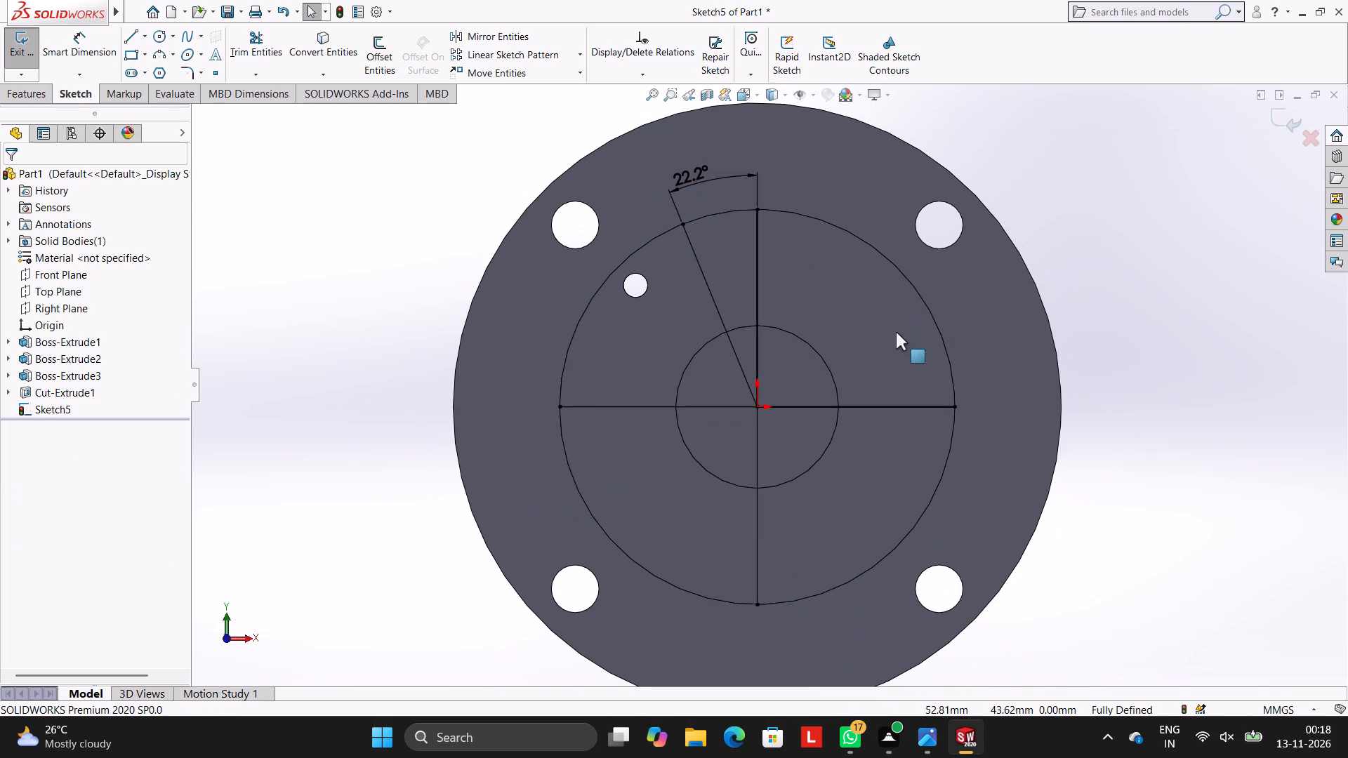
{"action": "key", "text": "Escape"}
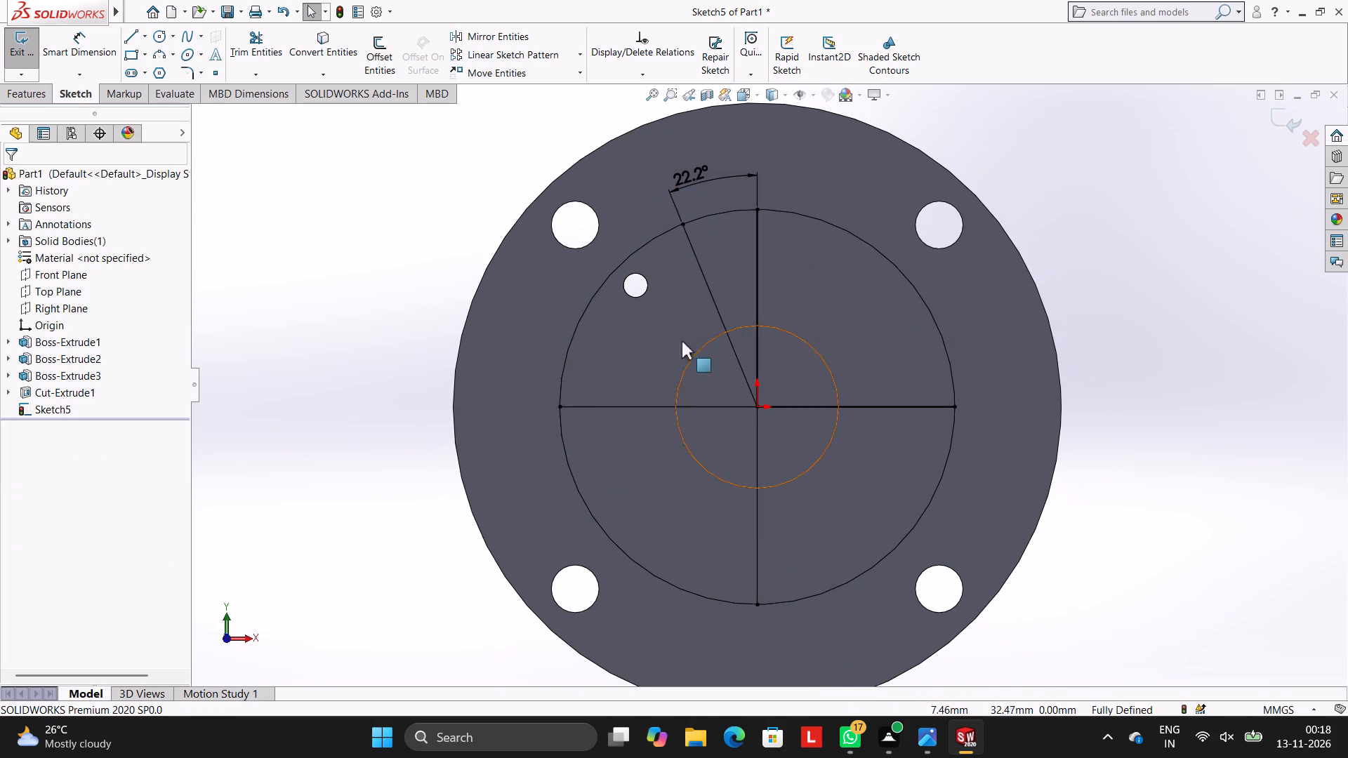
Sketch a 150 mm diameter circle centred on the origin.
{"action": "left_click", "coordinate": [156, 33]}
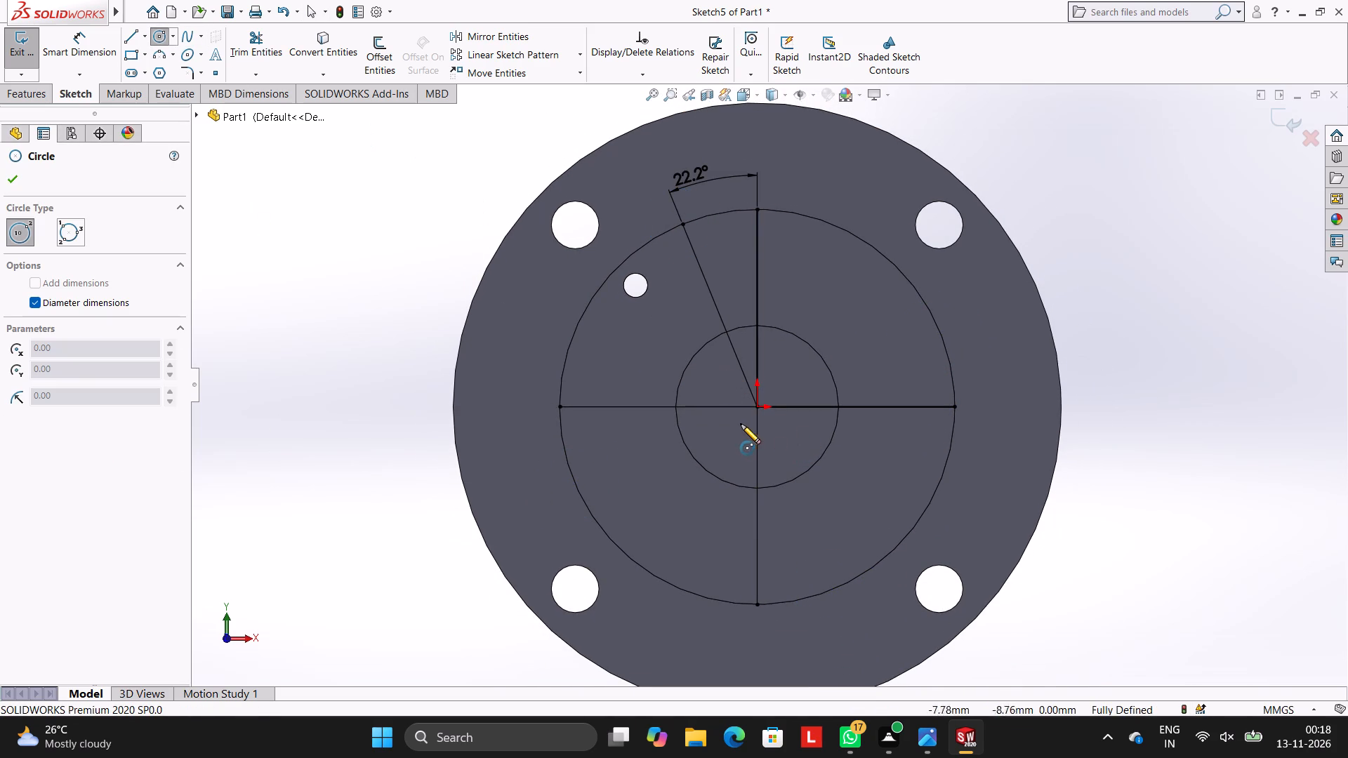
{"action": "left_click", "coordinate": [757, 405]}
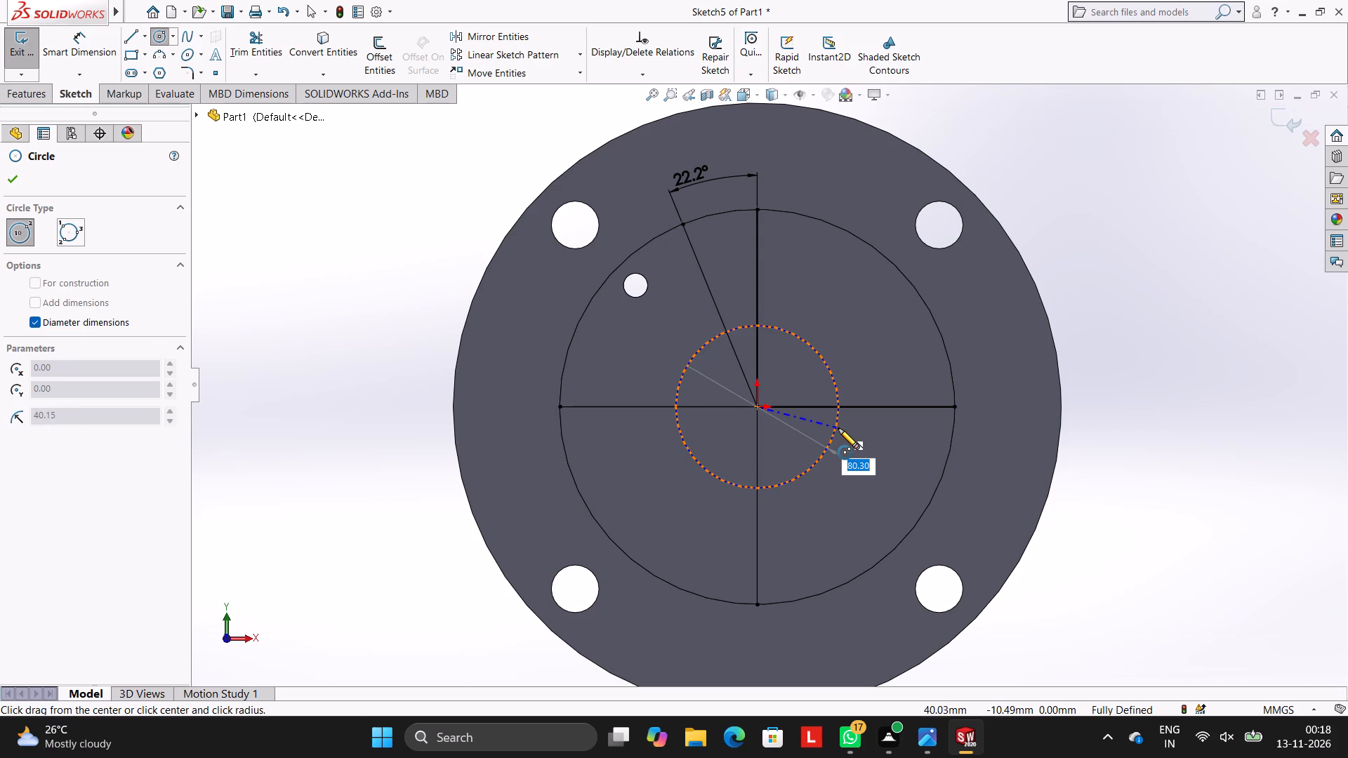
{"action": "type", "text": "150"}
{"action": "key", "text": "Return"}
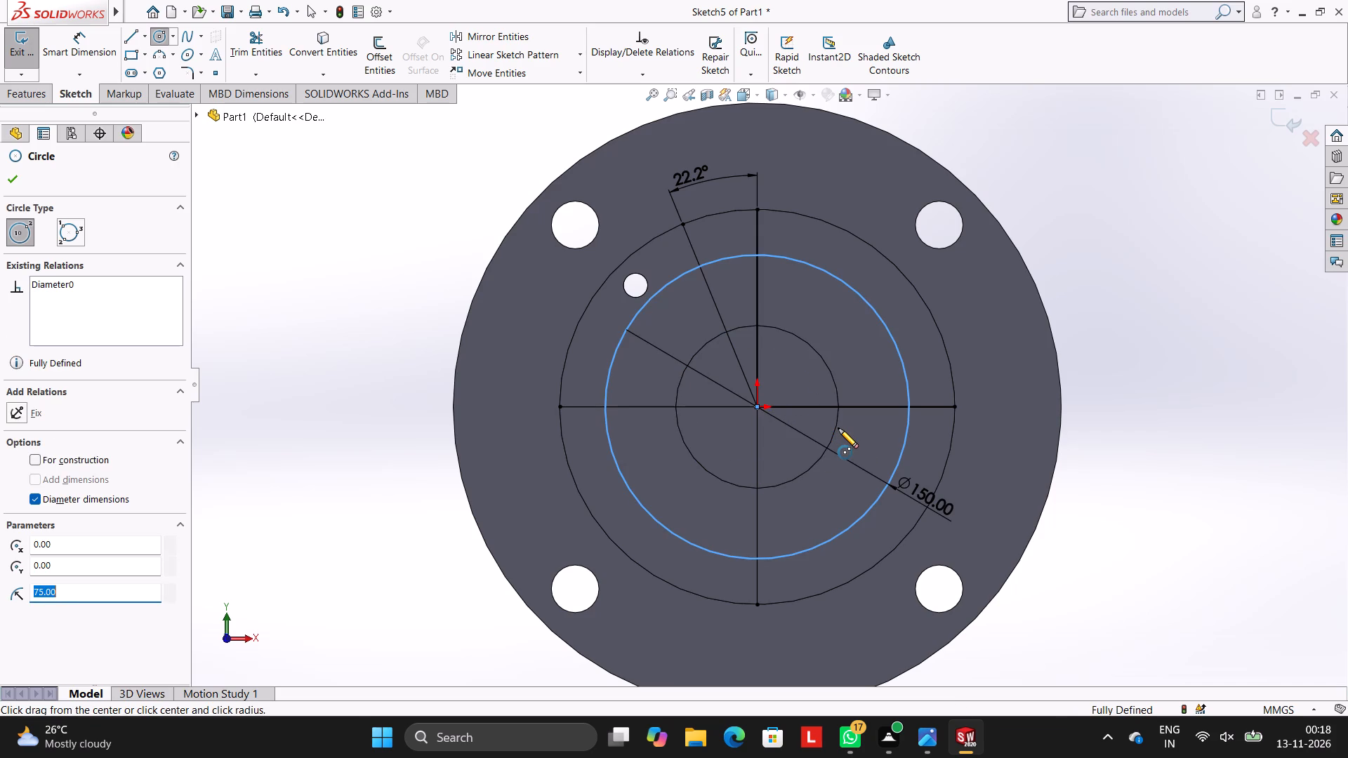
{"action": "key", "text": "Escape"}
{"action": "key", "text": "Escape"}
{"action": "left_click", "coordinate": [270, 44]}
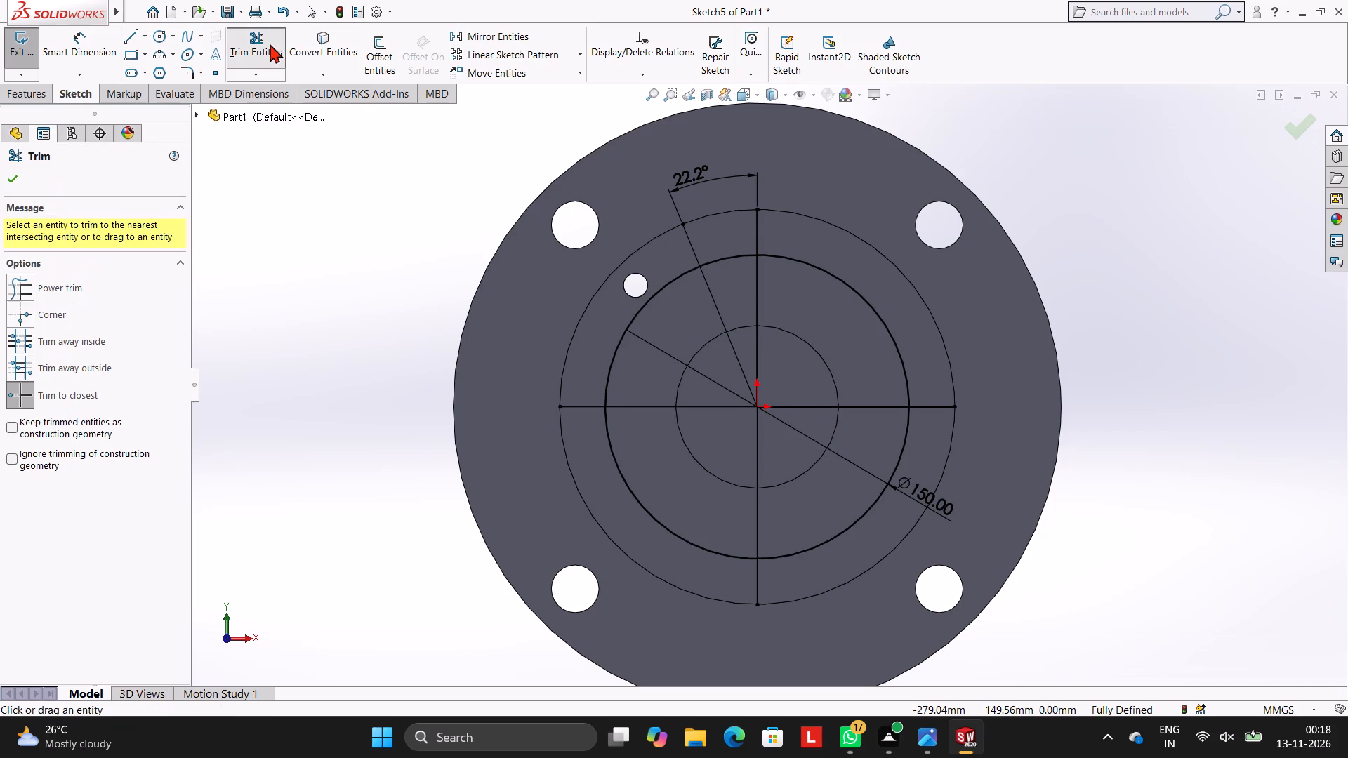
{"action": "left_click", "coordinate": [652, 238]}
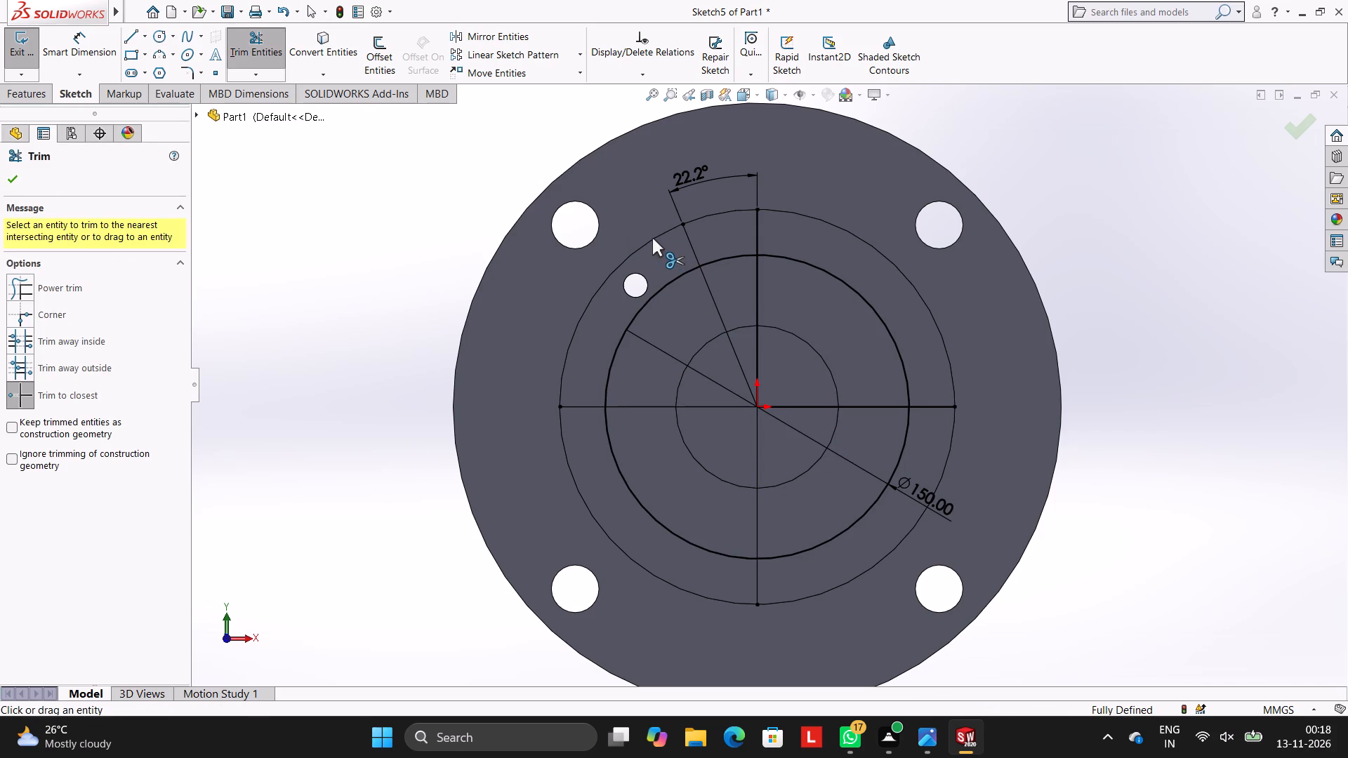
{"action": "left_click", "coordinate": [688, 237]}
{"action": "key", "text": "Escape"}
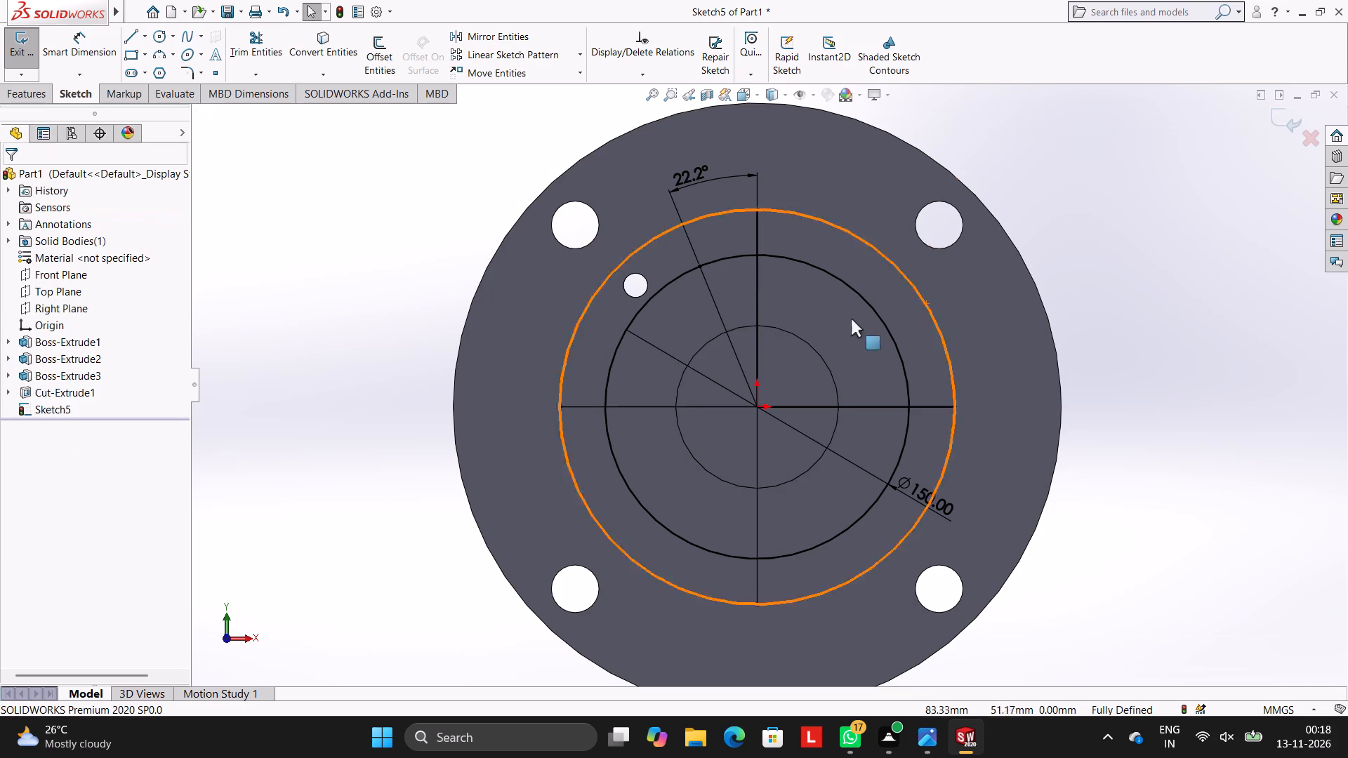
Sketch a 35 mm diameter circle centred where the 22.2° angled line crosses the 150 mm circle.
{"action": "left_click", "coordinate": [158, 33]}
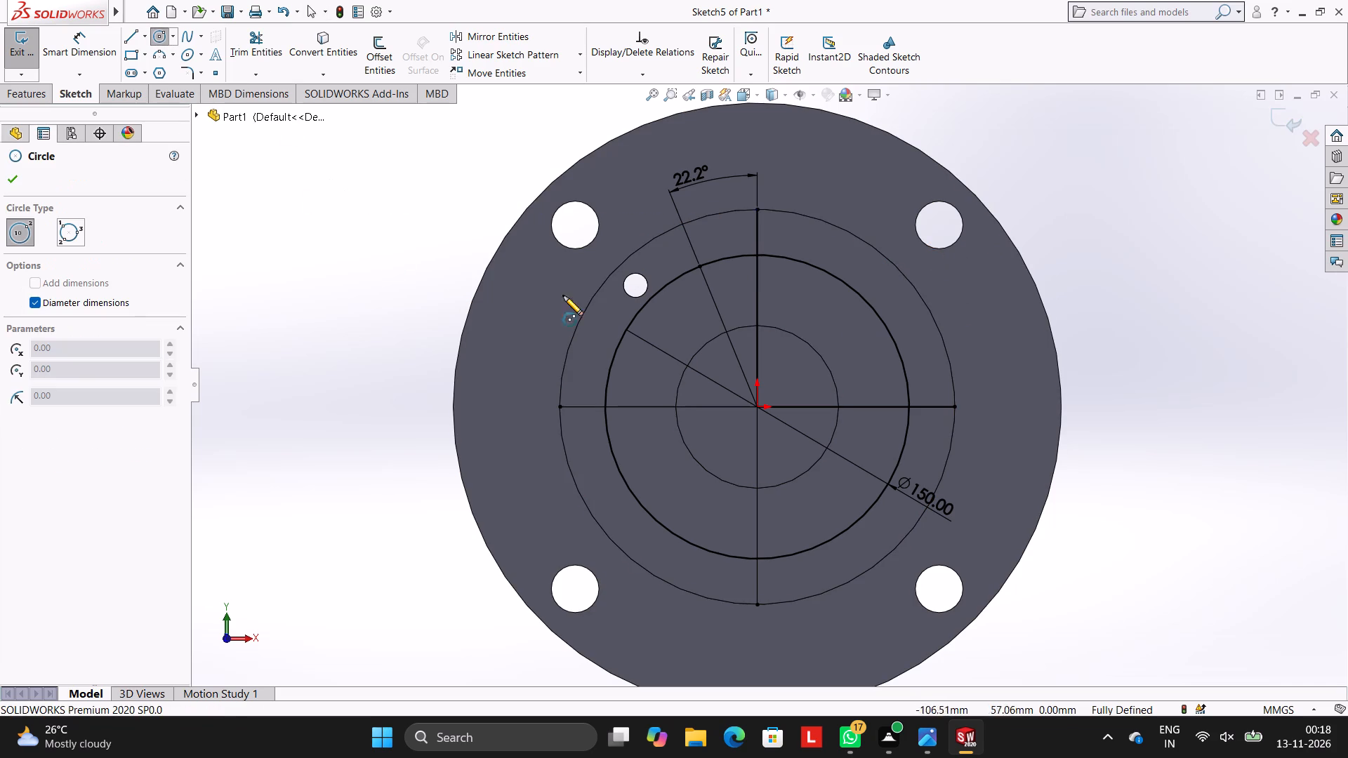
{"action": "left_click", "coordinate": [698, 266]}
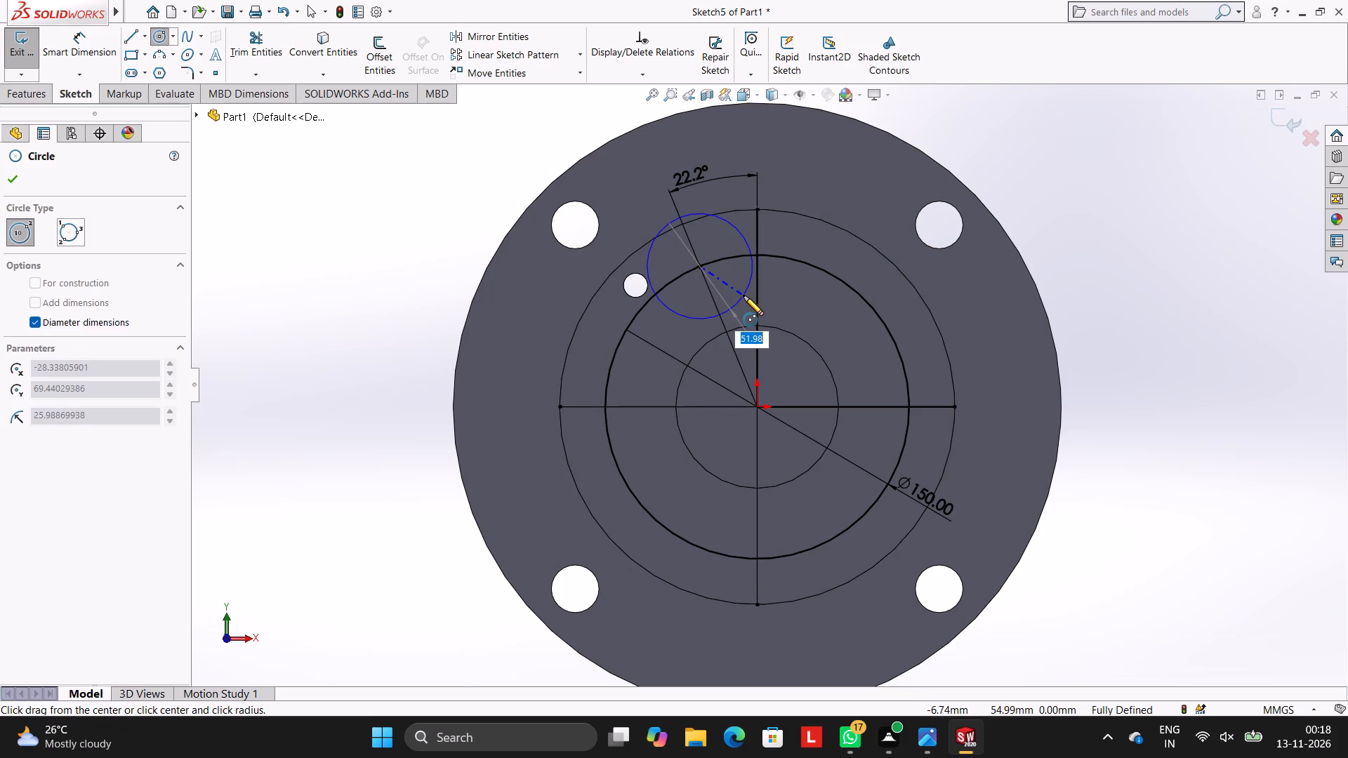
{"action": "type", "text": "35"}
{"action": "key", "text": "Return"}
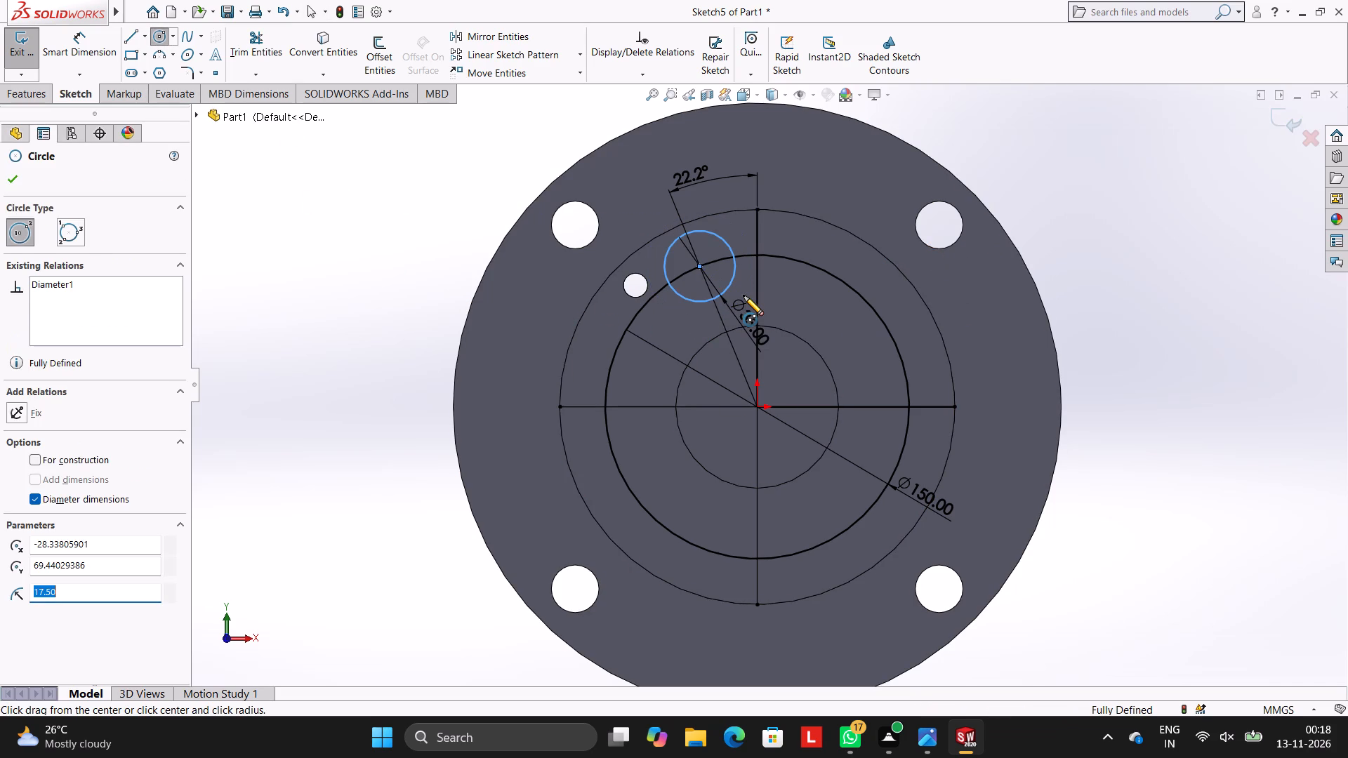
{"action": "key", "text": "Escape"}
{"action": "key", "text": "Escape"}
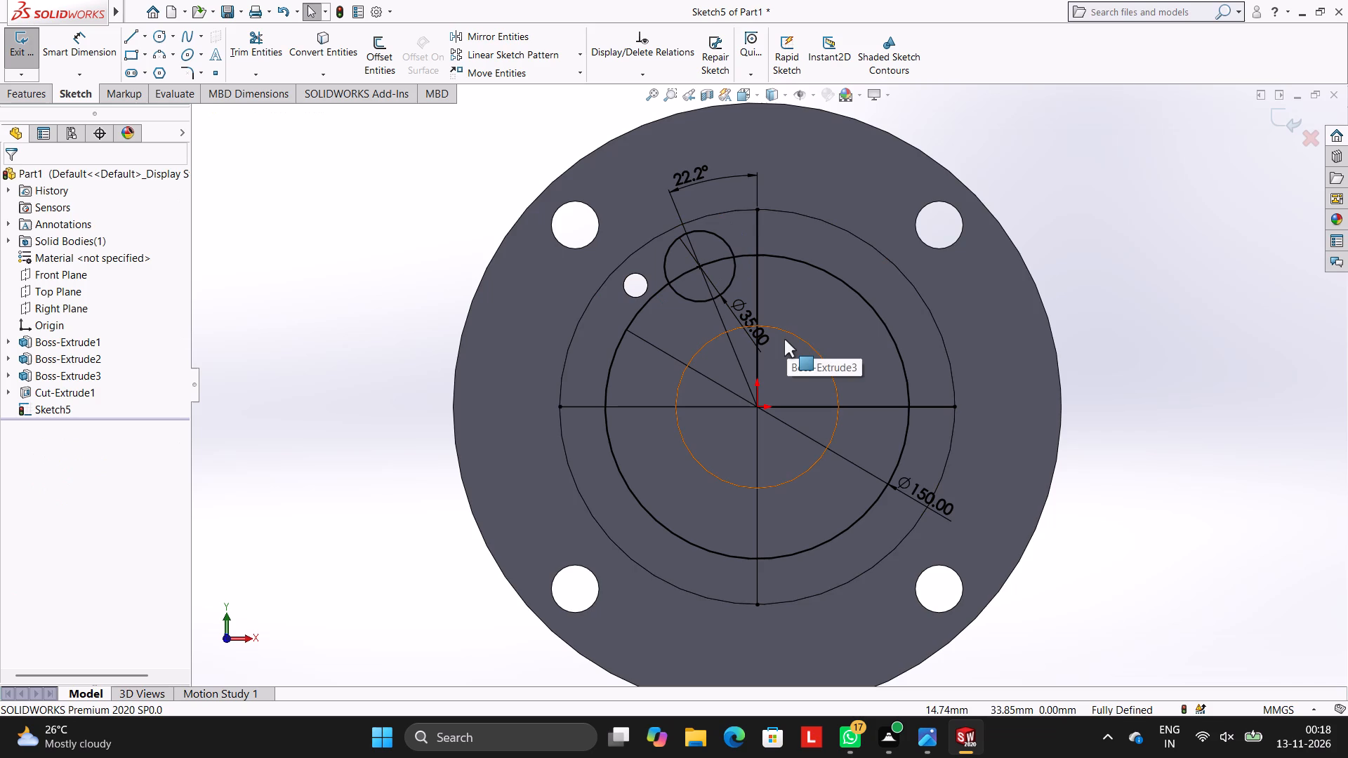
Circular-pattern the 35 mm circle about the origin with 4 equally spaced instances over 360°.
{"action": "left_click", "coordinate": [727, 286]}
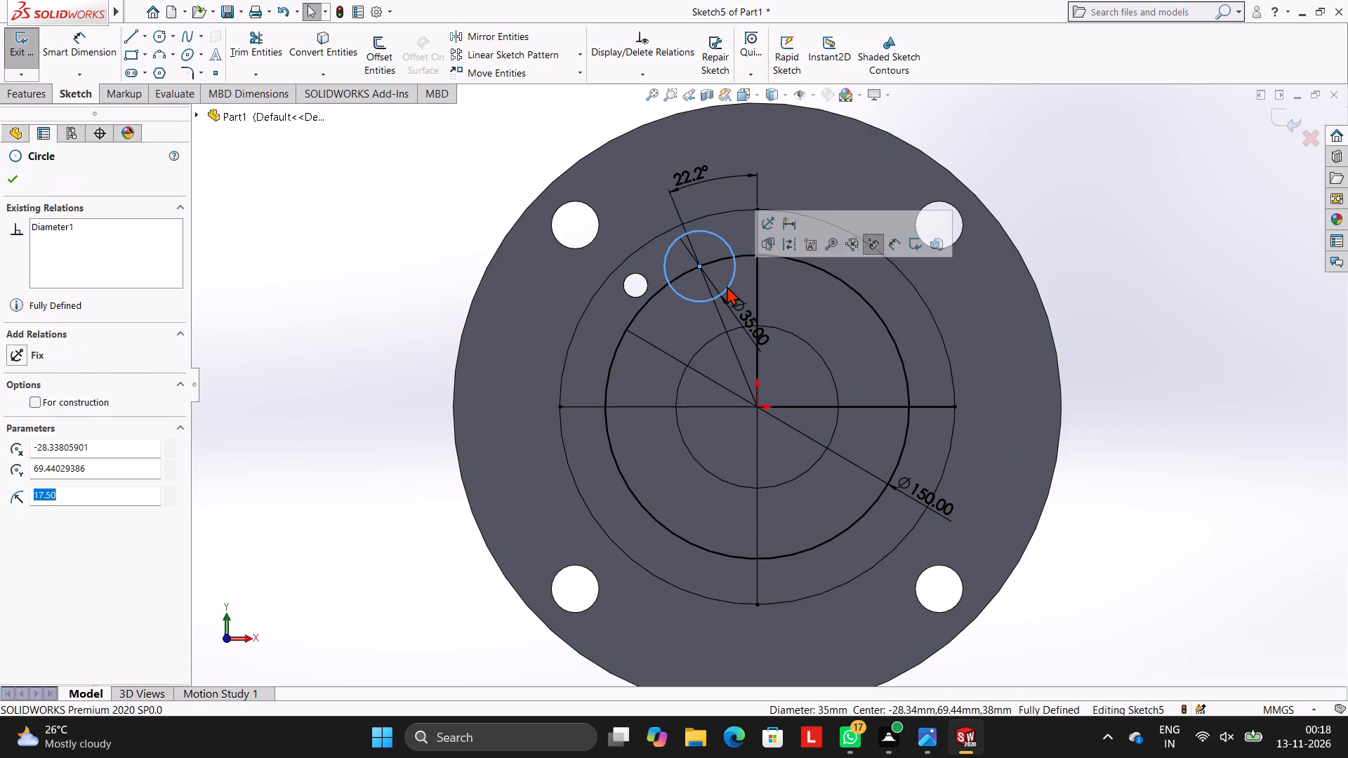
{"action": "left_click", "coordinate": [583, 58]}
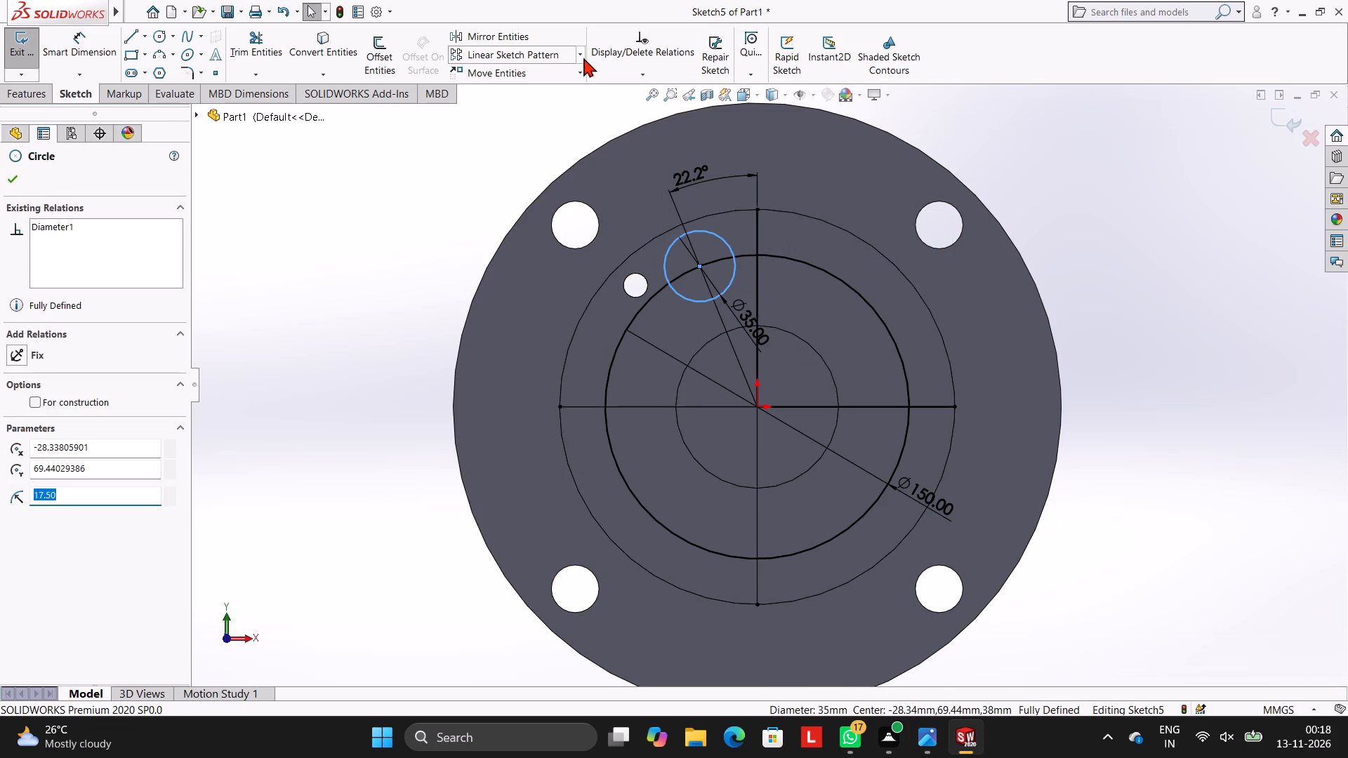
{"action": "left_click", "coordinate": [583, 86]}
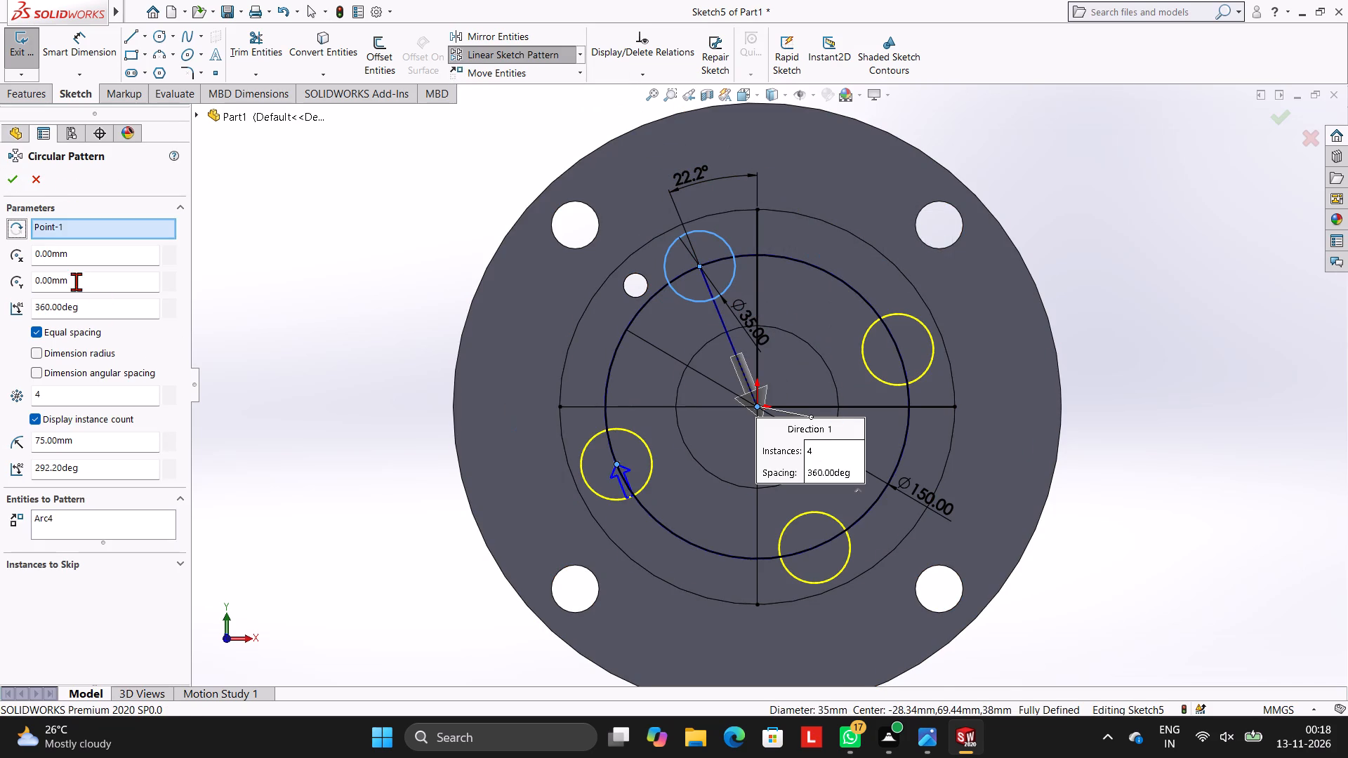
{"action": "left_click", "coordinate": [6, 181]}
{"action": "left_click", "coordinate": [371, 235]}
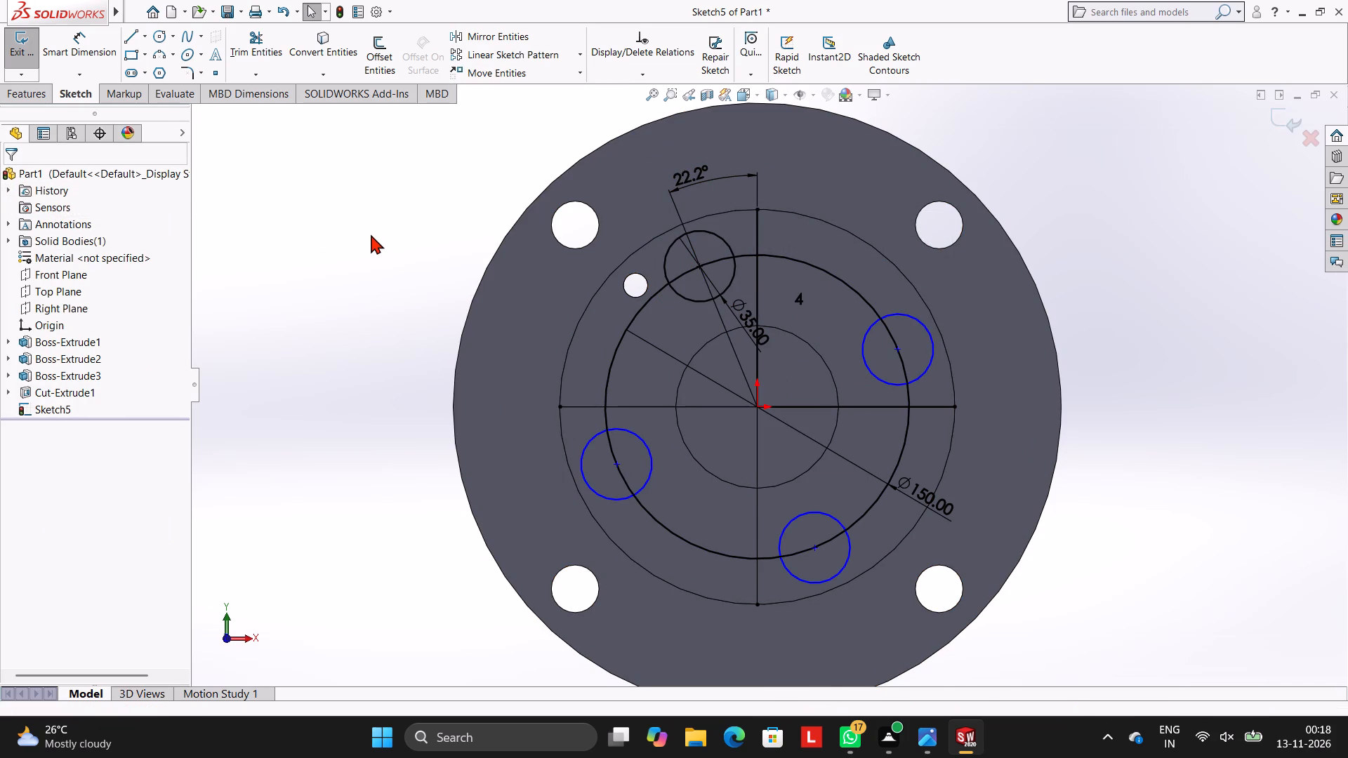
Dimension the vertical distance from the lower-left patterned circle's centre to the origin.
{"action": "left_click", "coordinate": [91, 59]}
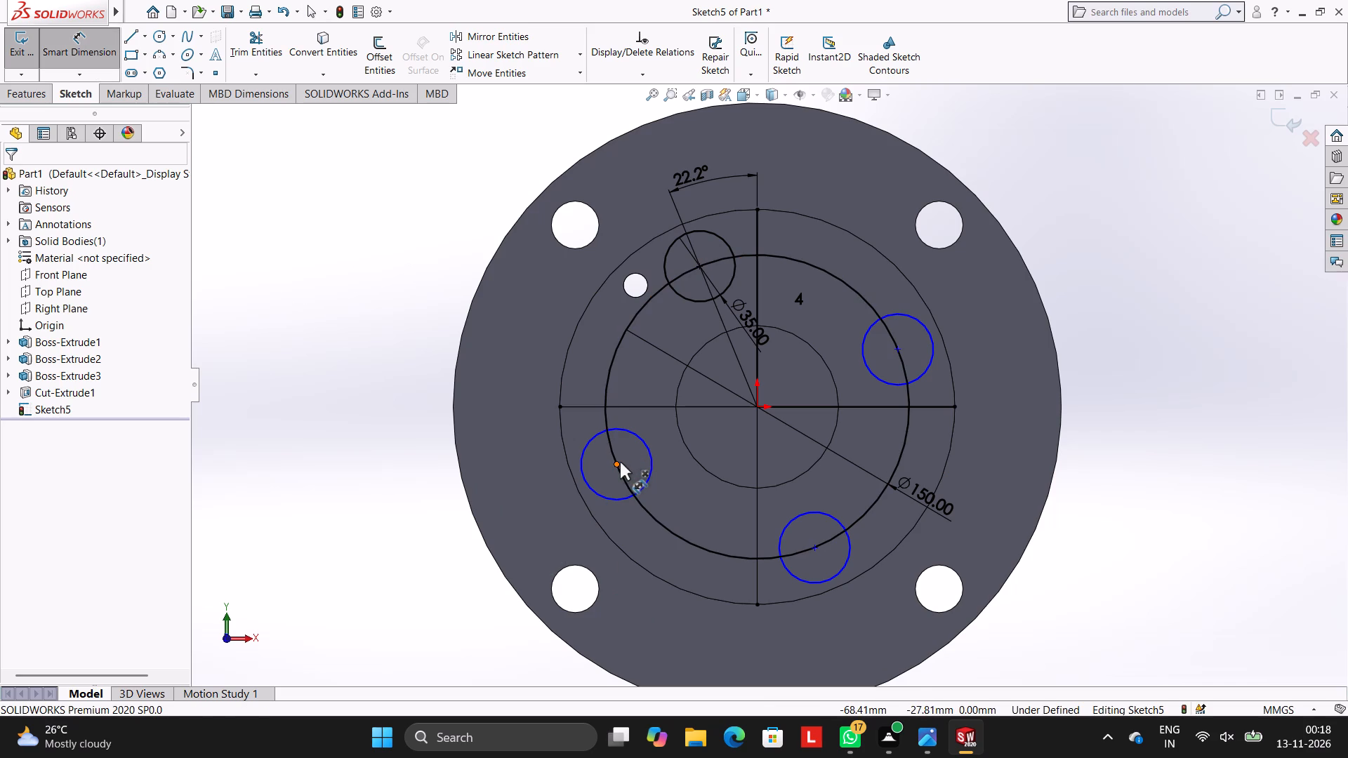
{"action": "left_click", "coordinate": [616, 463]}
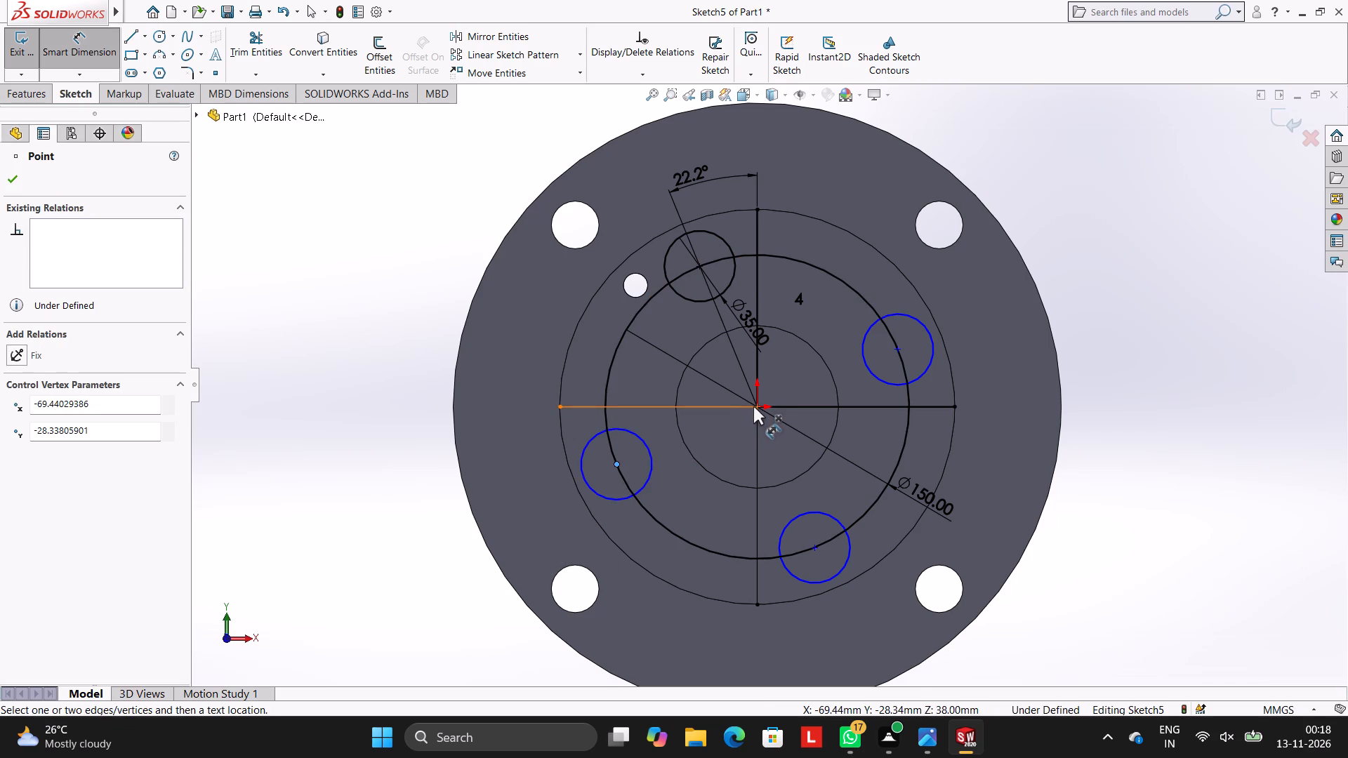
{"action": "left_click", "coordinate": [755, 406]}
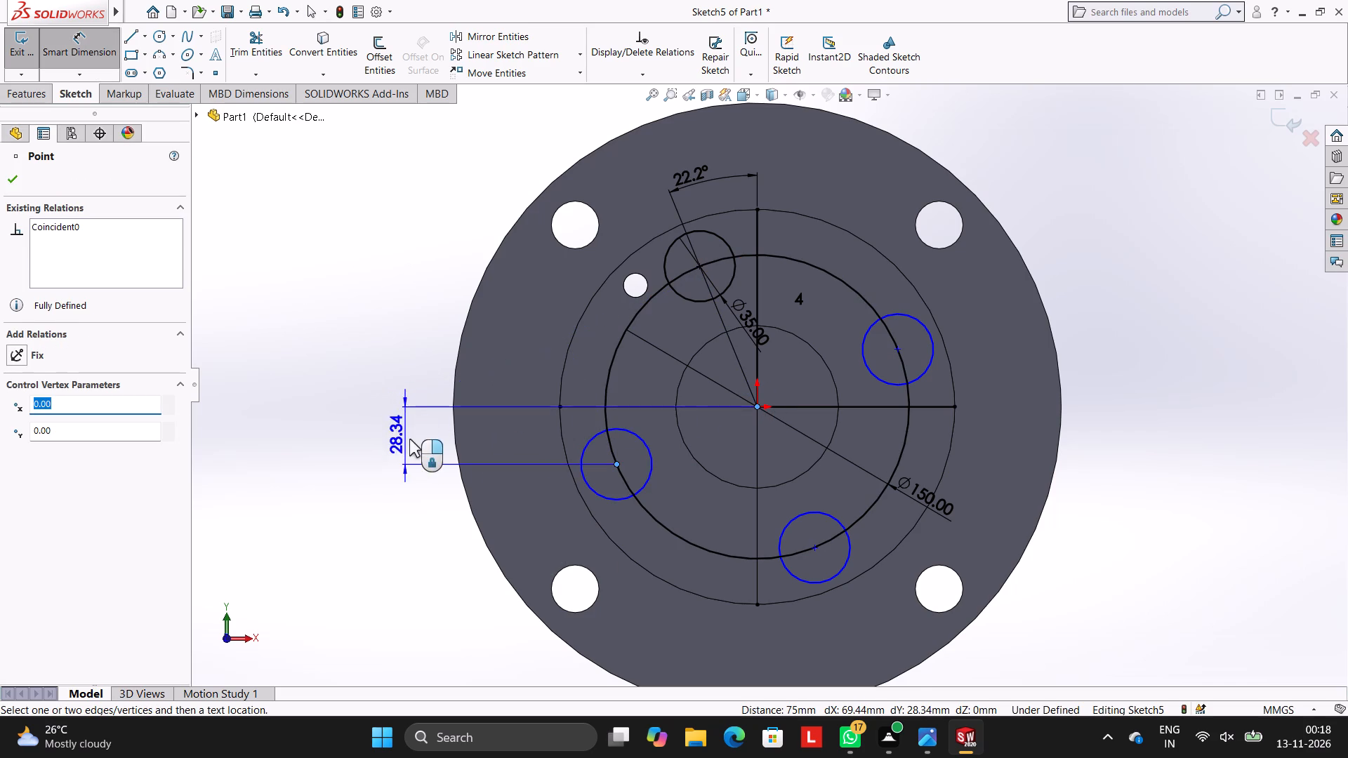
{"action": "left_click", "coordinate": [409, 439]}
{"action": "left_click", "coordinate": [347, 415]}
{"action": "left_click", "coordinate": [391, 303]}
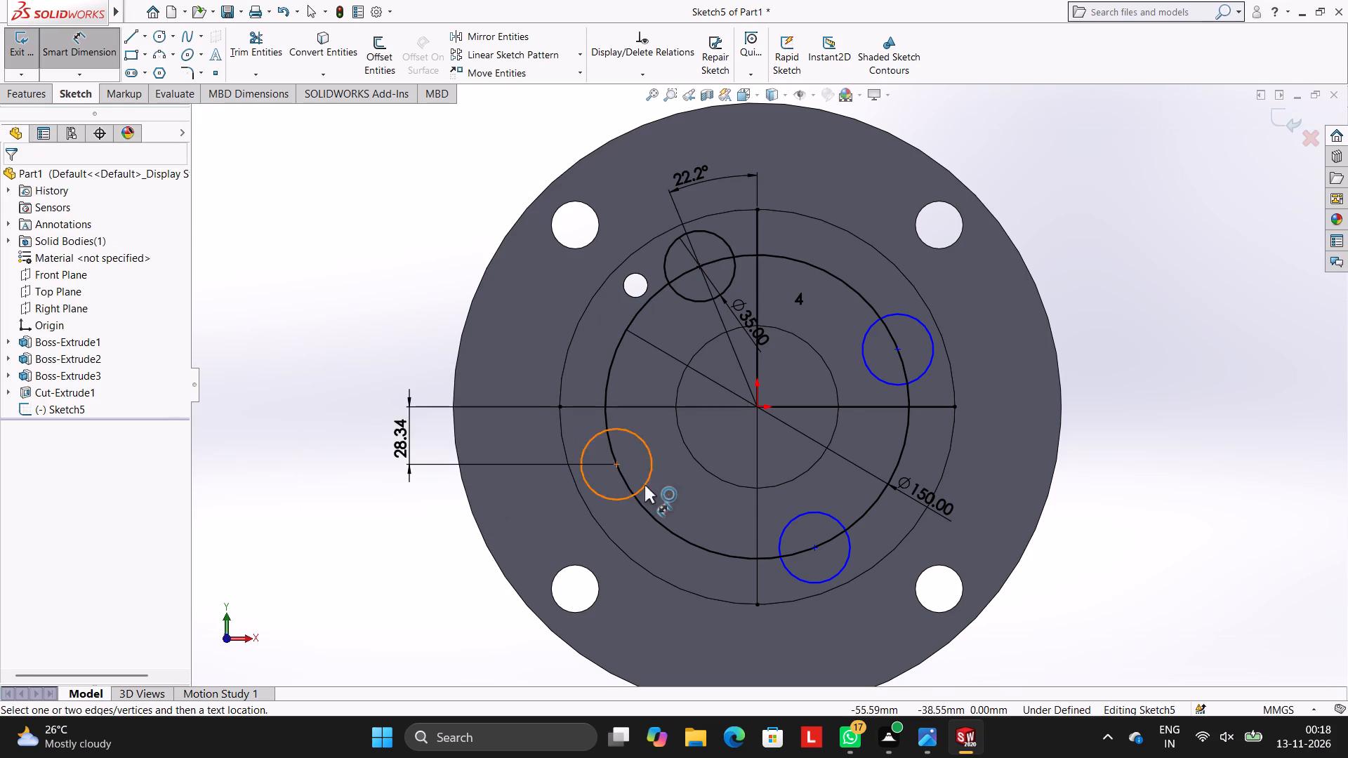
Dimension the horizontal distance from the lower-left patterned circle's centre to the vertical sketch line.
{"action": "left_click", "coordinate": [616, 465]}
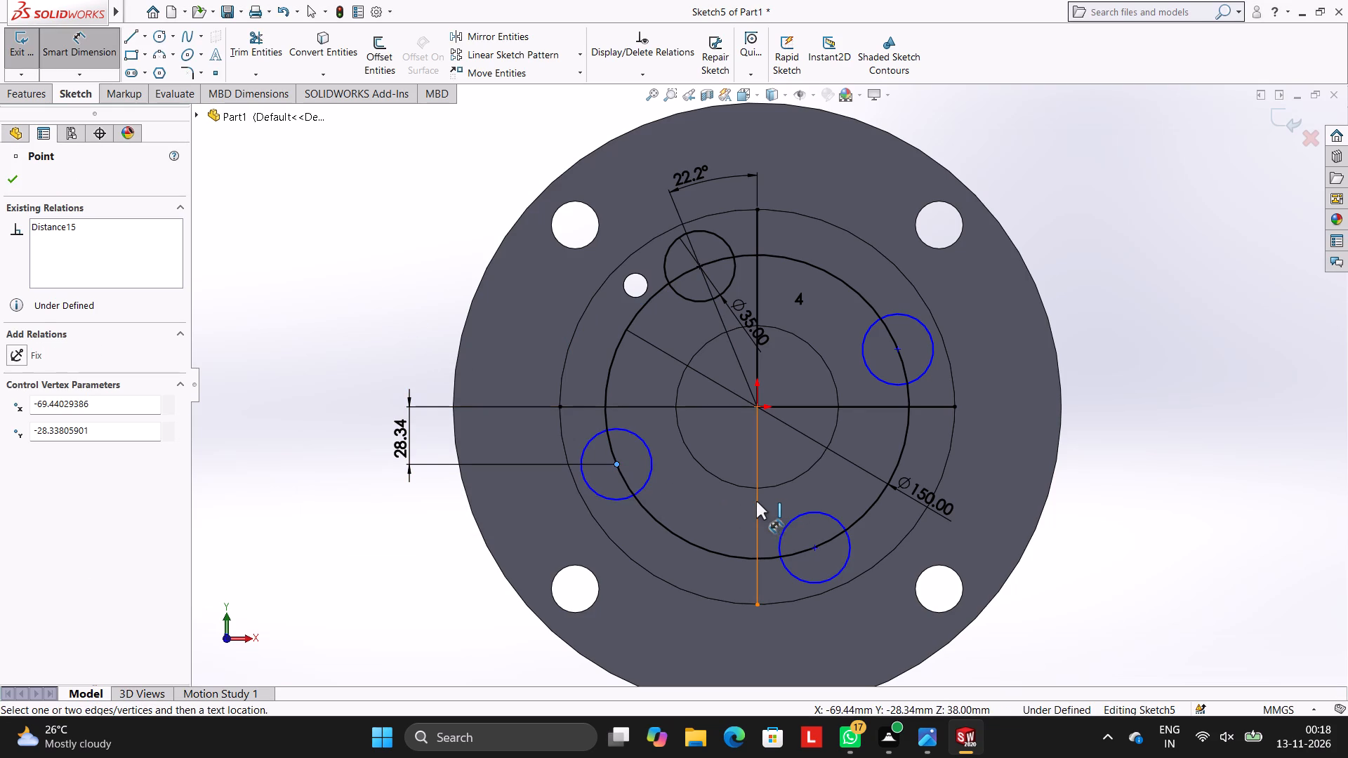
{"action": "left_click", "coordinate": [755, 501]}
{"action": "left_click", "coordinate": [695, 623]}
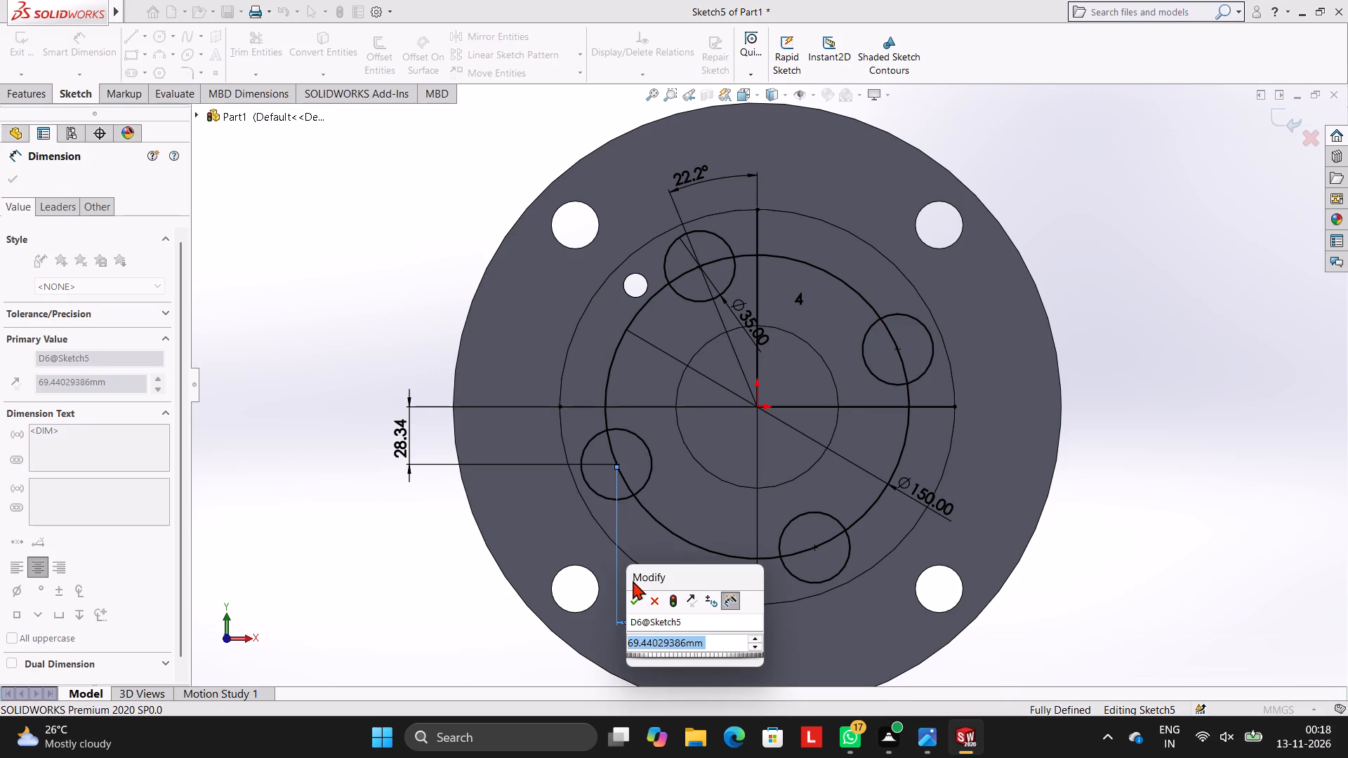
{"action": "left_click", "coordinate": [633, 594]}
{"action": "left_click", "coordinate": [560, 522]}
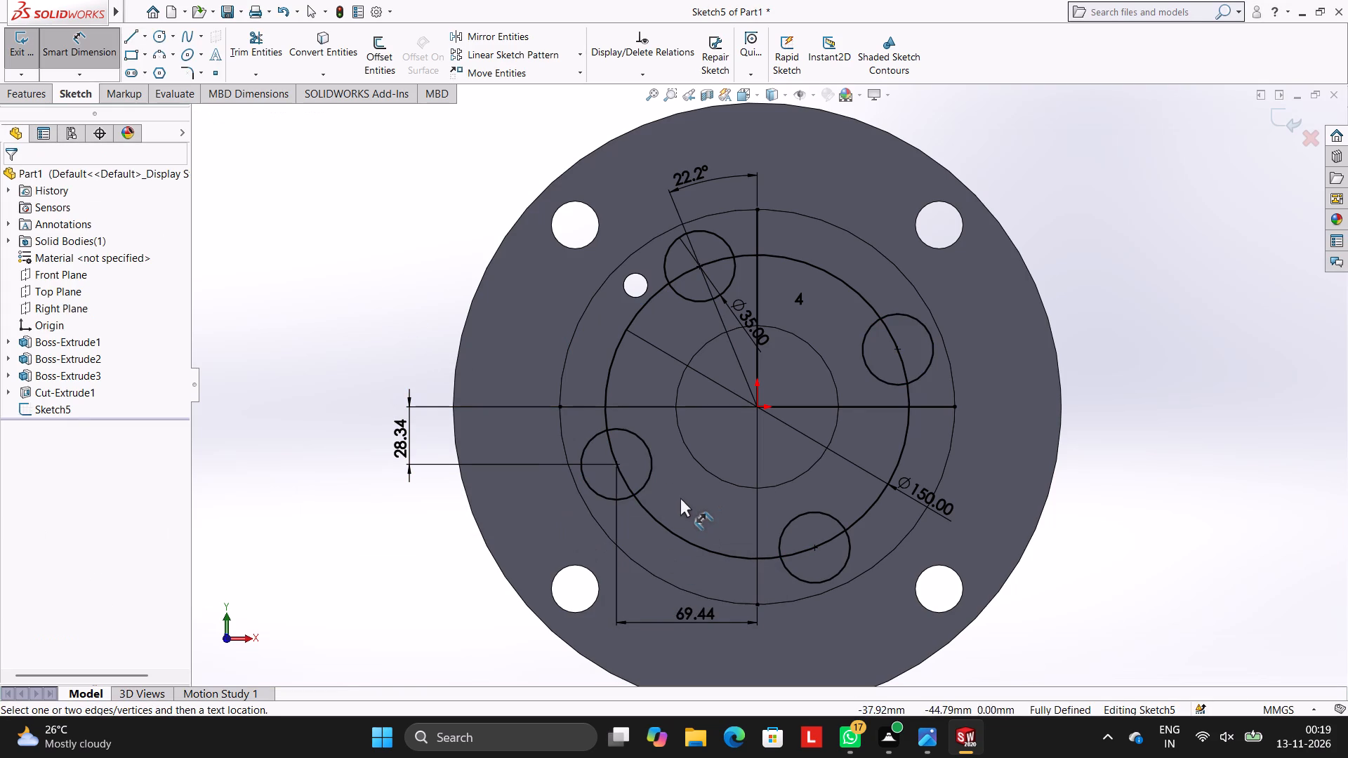
Cut-extrude the four 35 mm circles 16 mm deep, selecting every region inside each circle as the contours.
{"action": "left_click", "coordinate": [33, 102]}
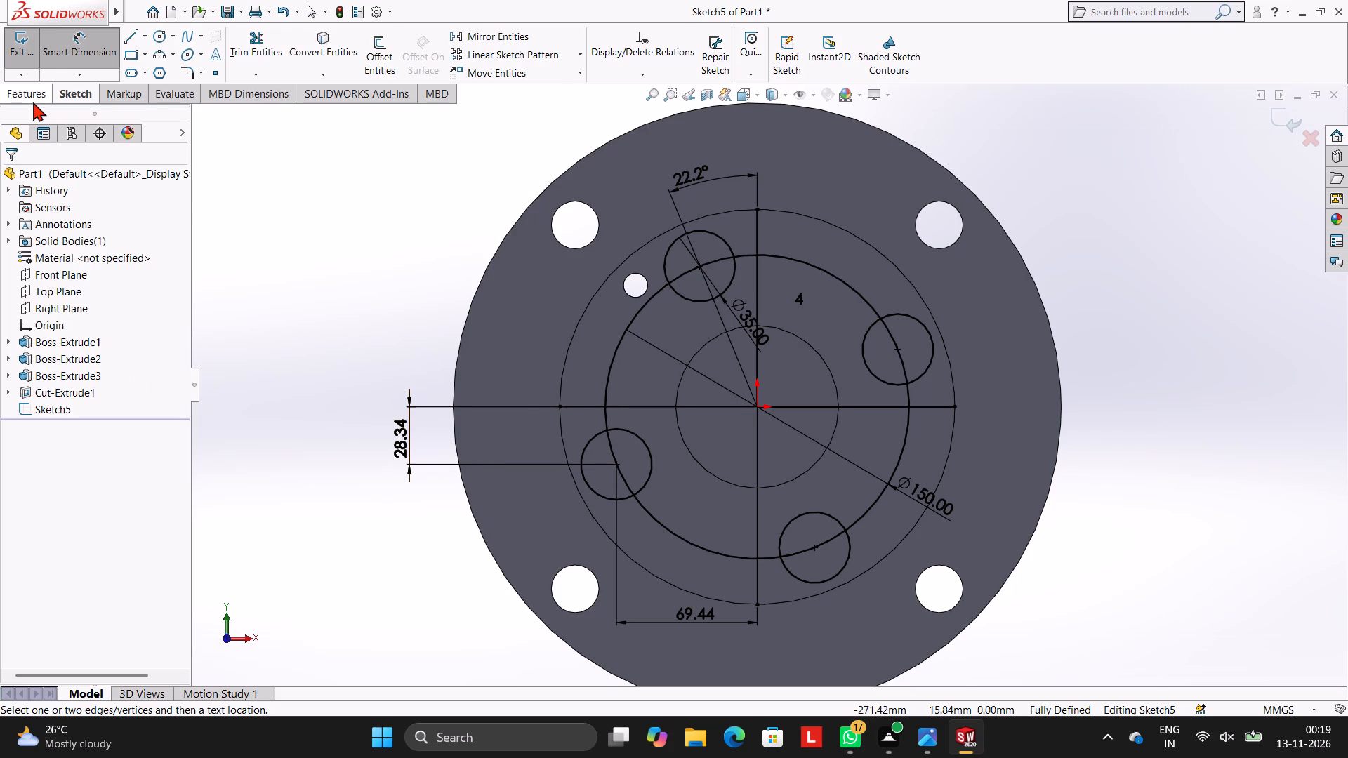
{"action": "left_click", "coordinate": [244, 63]}
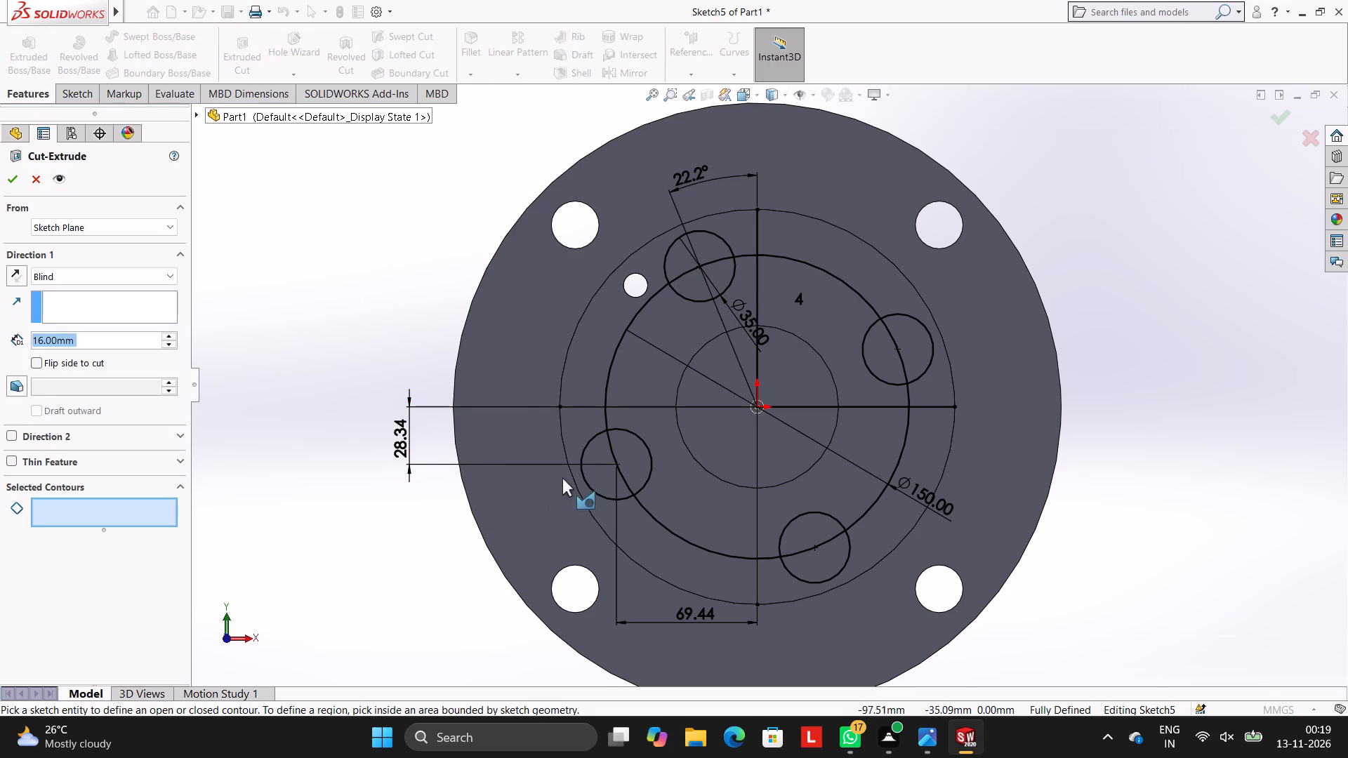
{"action": "left_click", "coordinate": [597, 458]}
{"action": "left_click", "coordinate": [633, 448]}
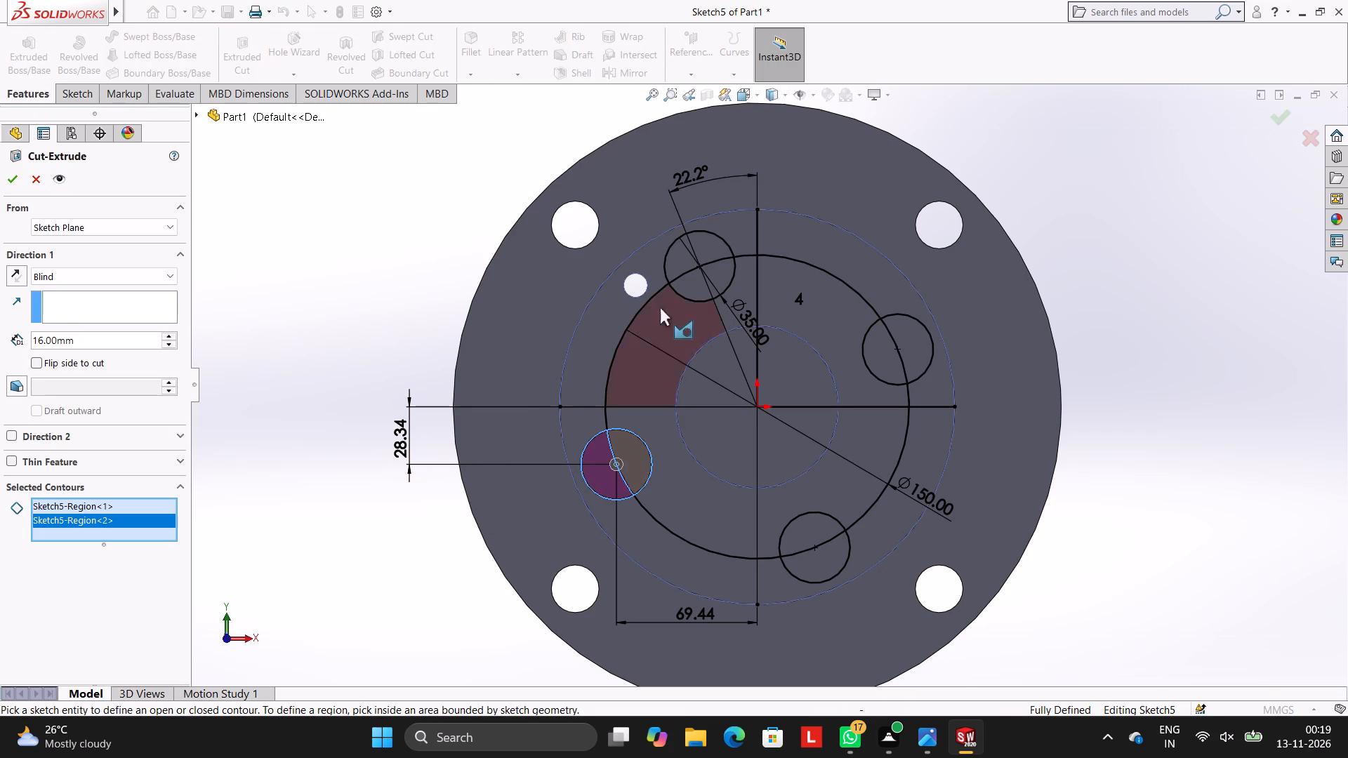
{"action": "left_click", "coordinate": [677, 260]}
{"action": "left_click", "coordinate": [697, 293]}
{"action": "left_click", "coordinate": [717, 281]}
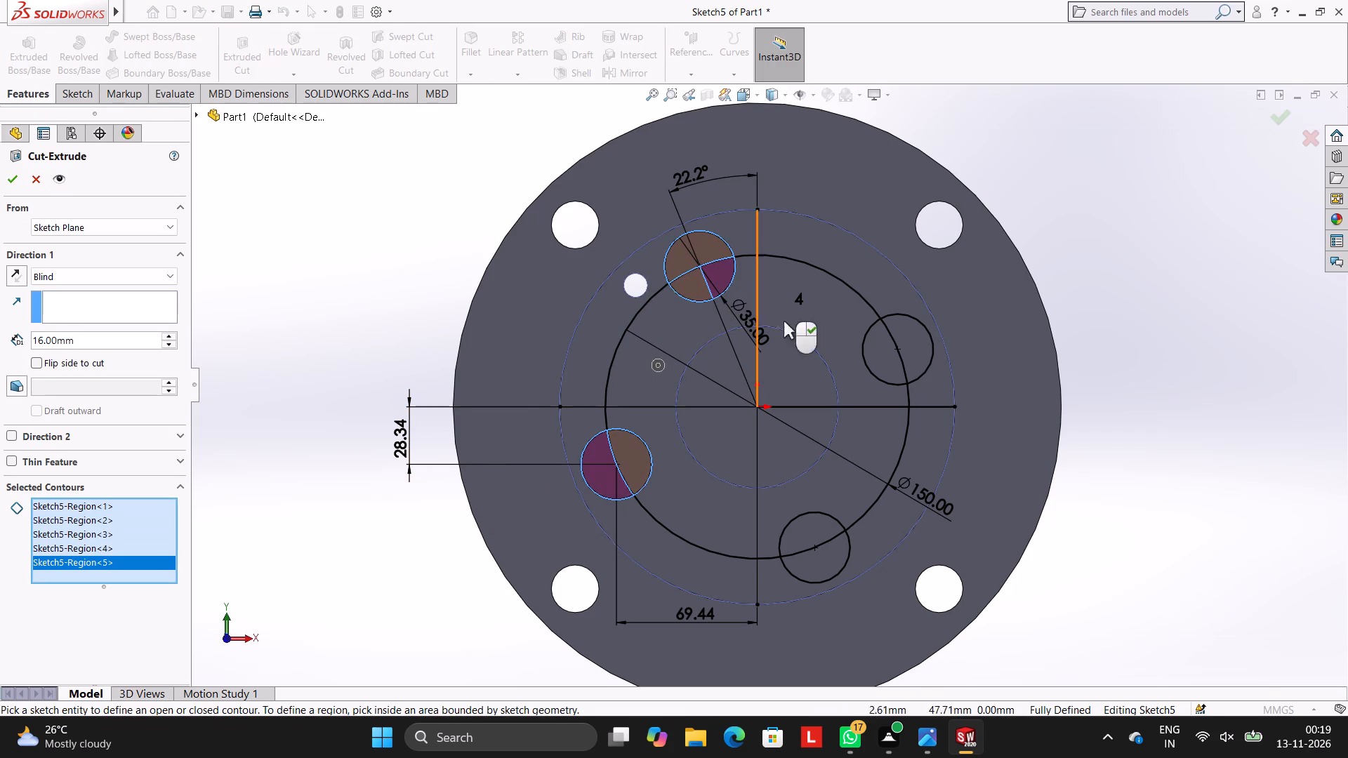
{"action": "left_click", "coordinate": [890, 349]}
{"action": "left_click", "coordinate": [908, 343]}
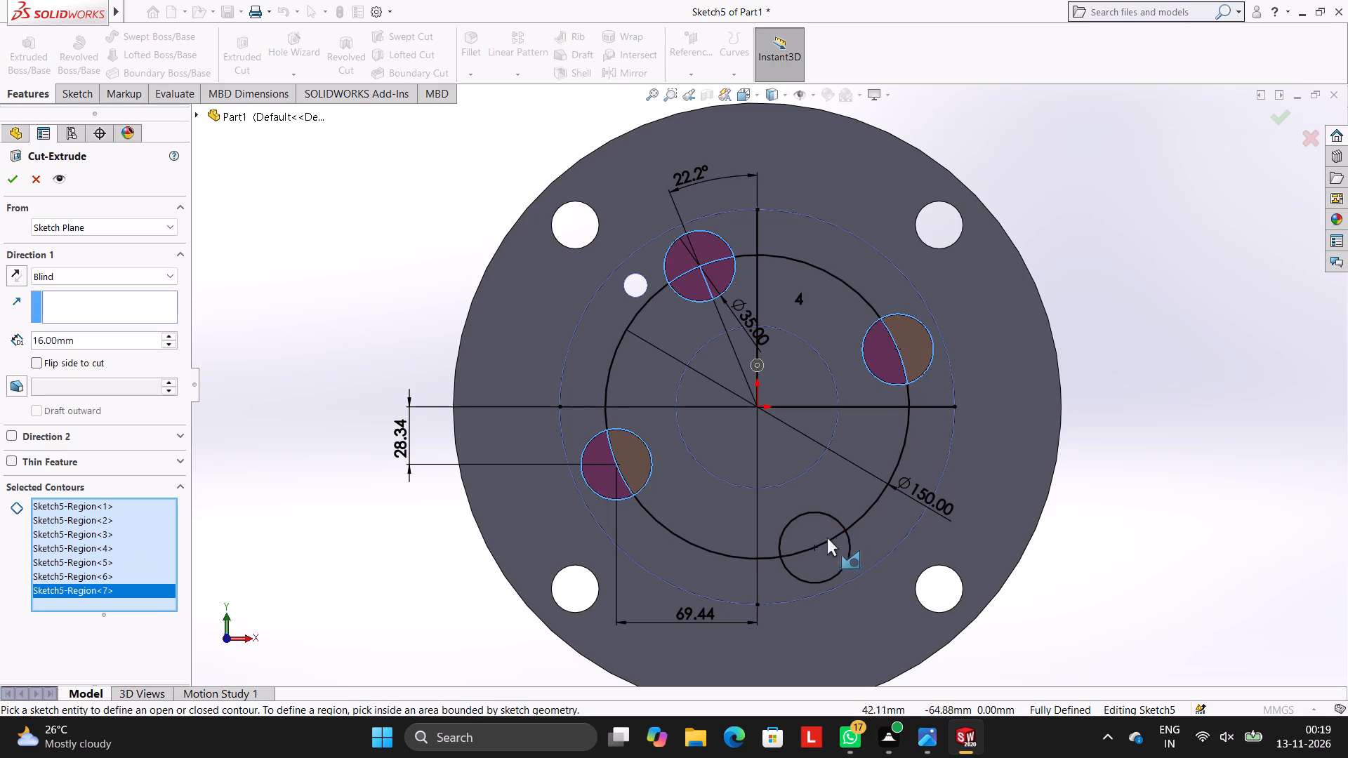
{"action": "left_click", "coordinate": [807, 528]}
{"action": "left_click", "coordinate": [816, 553]}
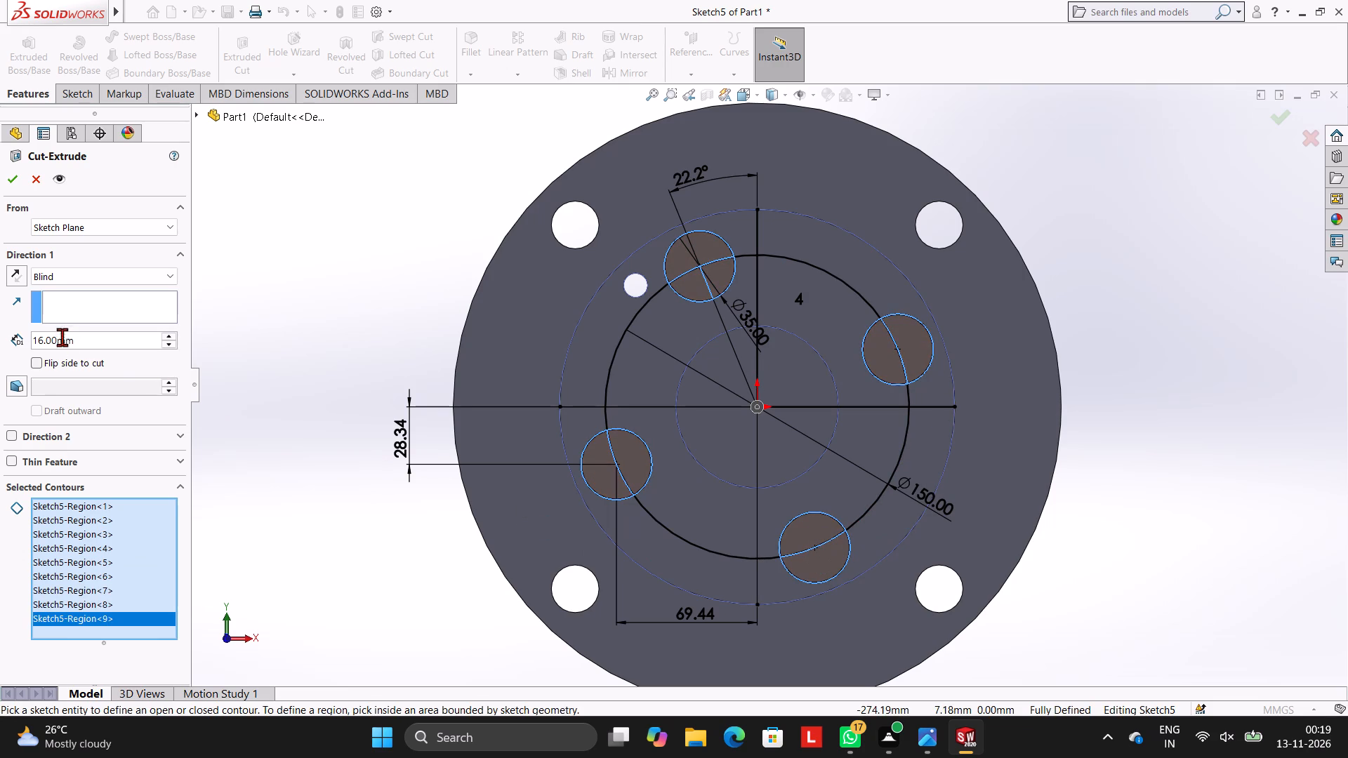
{"action": "left_click", "coordinate": [15, 180]}
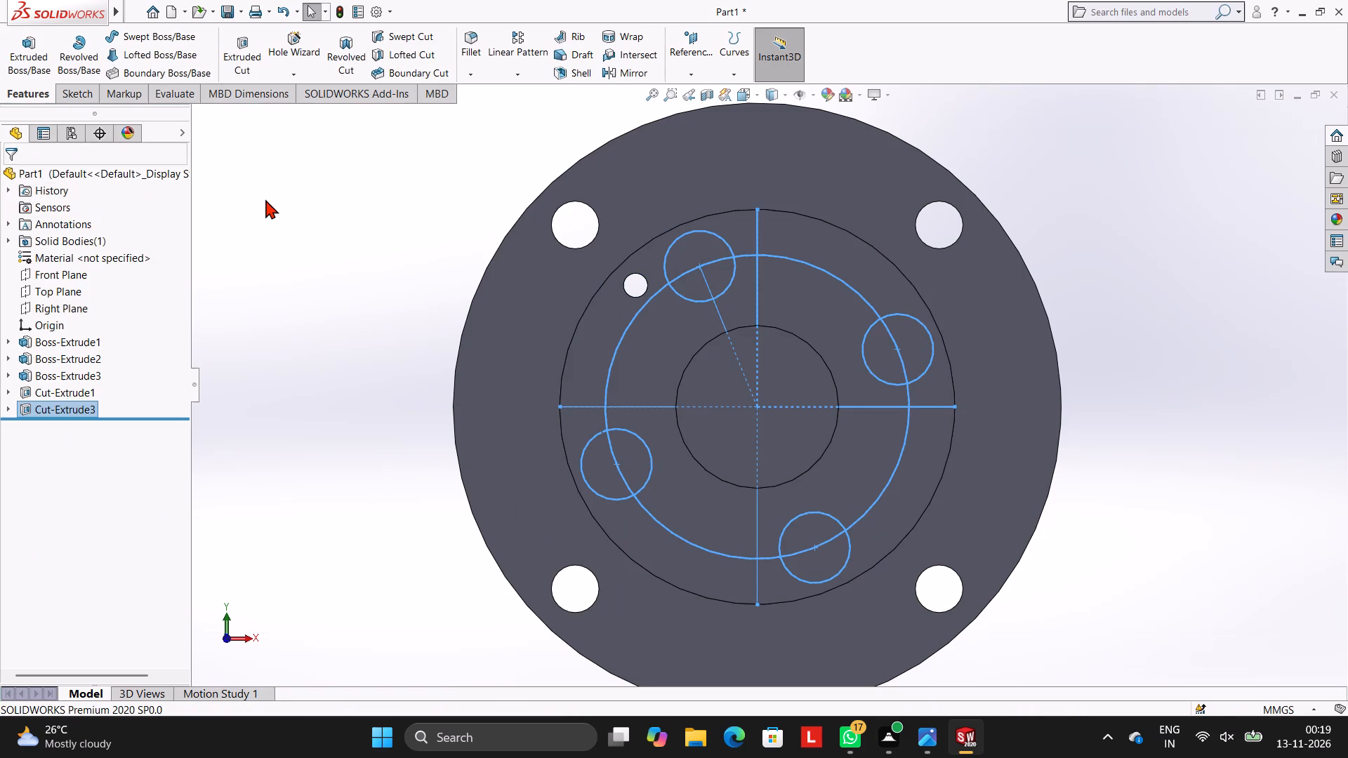
{"action": "left_click", "coordinate": [265, 199]}
Start a sketch on the floor of the upper-left 35 mm recess and draw a 23 mm diameter circle at its centre.
{"action": "middle_click_drag", "start_coordinate": [666, 354], "coordinate": [751, 316]}
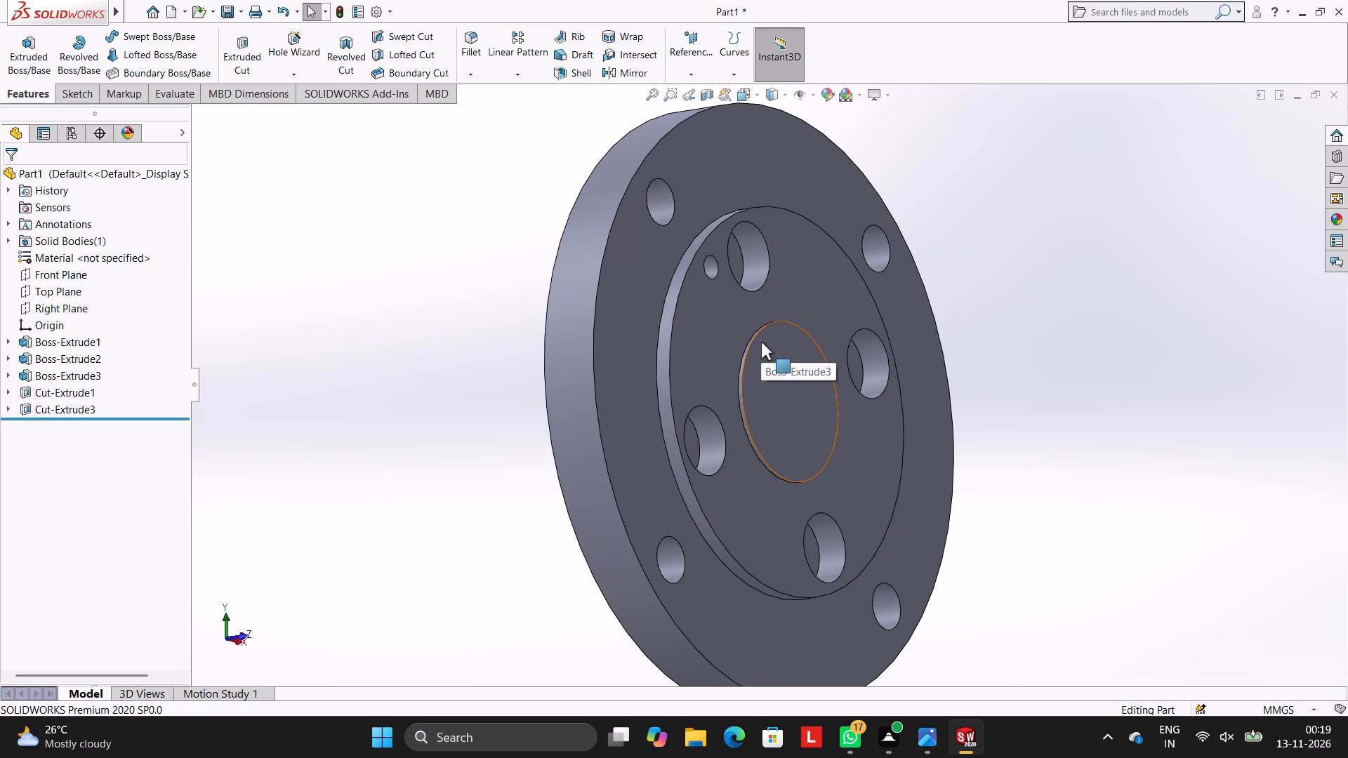
{"action": "middle_click_drag", "start_coordinate": [883, 314], "coordinate": [814, 309]}
{"action": "left_click", "coordinate": [646, 259]}
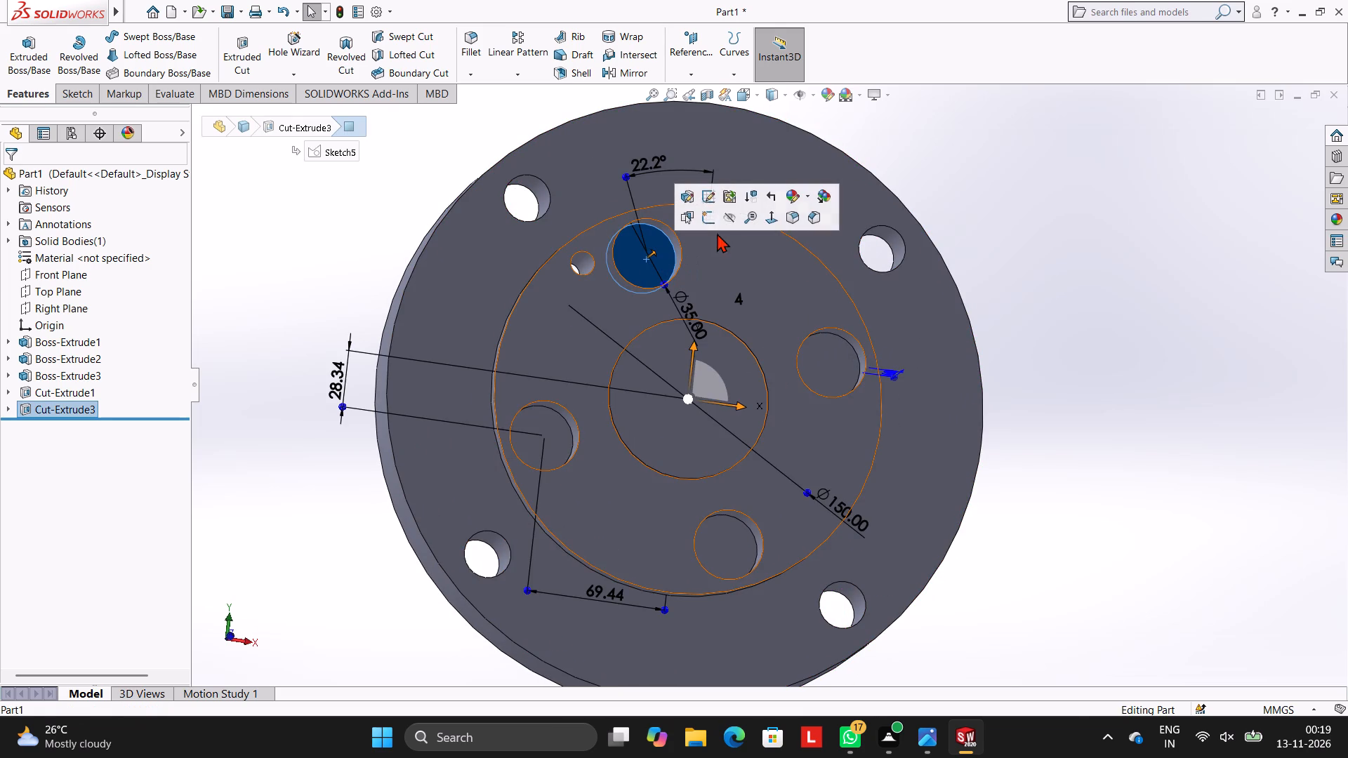
{"action": "left_click", "coordinate": [707, 218]}
{"action": "key", "text": "ctrl+8"}
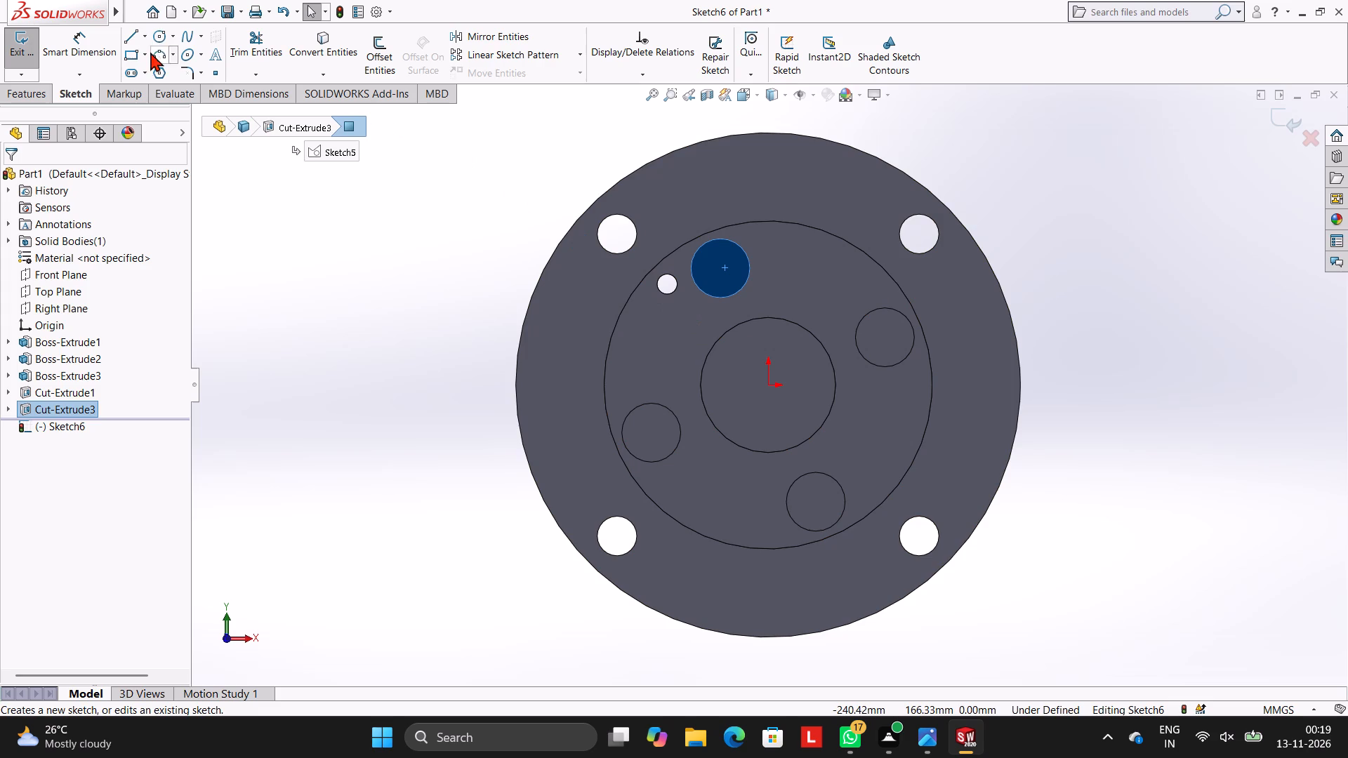
{"action": "left_click", "coordinate": [156, 35]}
{"action": "scroll", "coordinate": [660, 255], "scroll_direction": "down", "scroll_amount": 2}
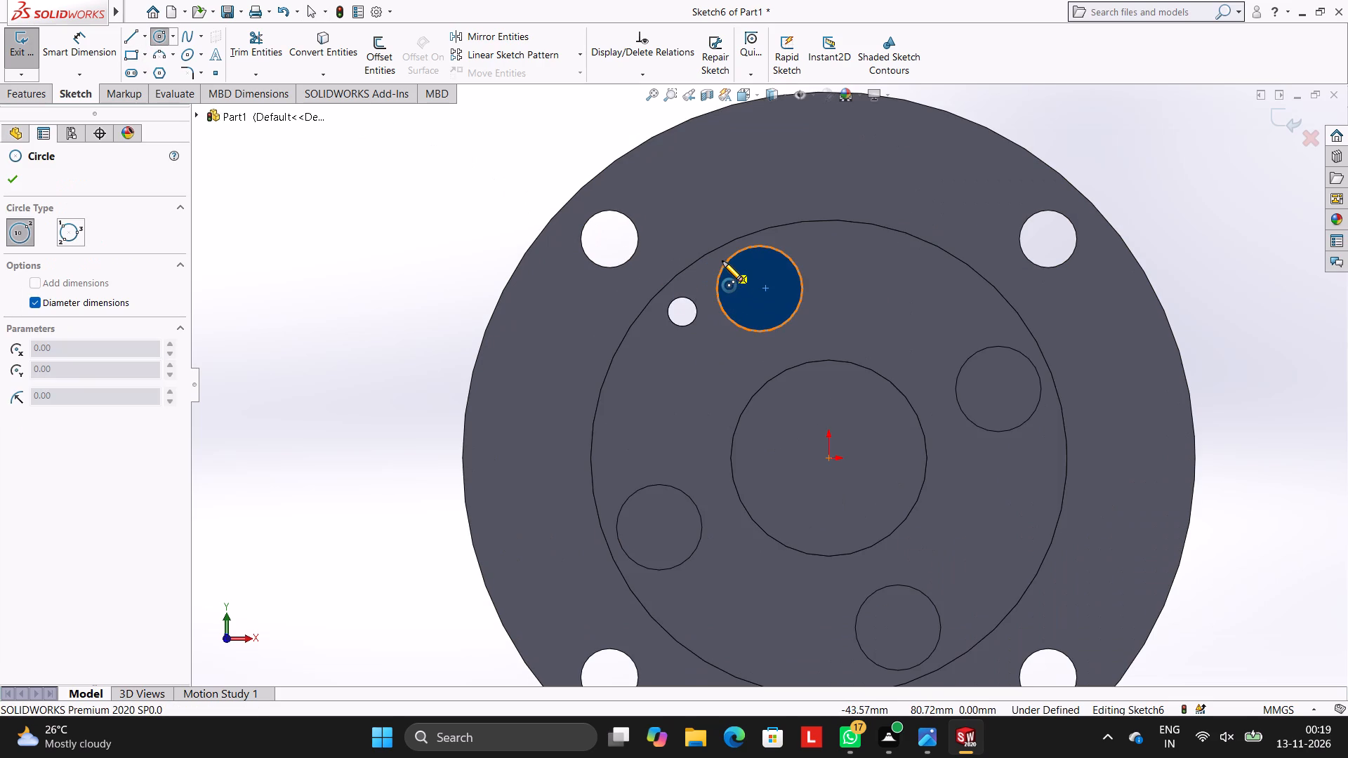
{"action": "scroll", "coordinate": [744, 260], "scroll_direction": "down", "scroll_amount": 3}
{"action": "key", "text": "Escape"}
{"action": "key", "text": "Escape"}
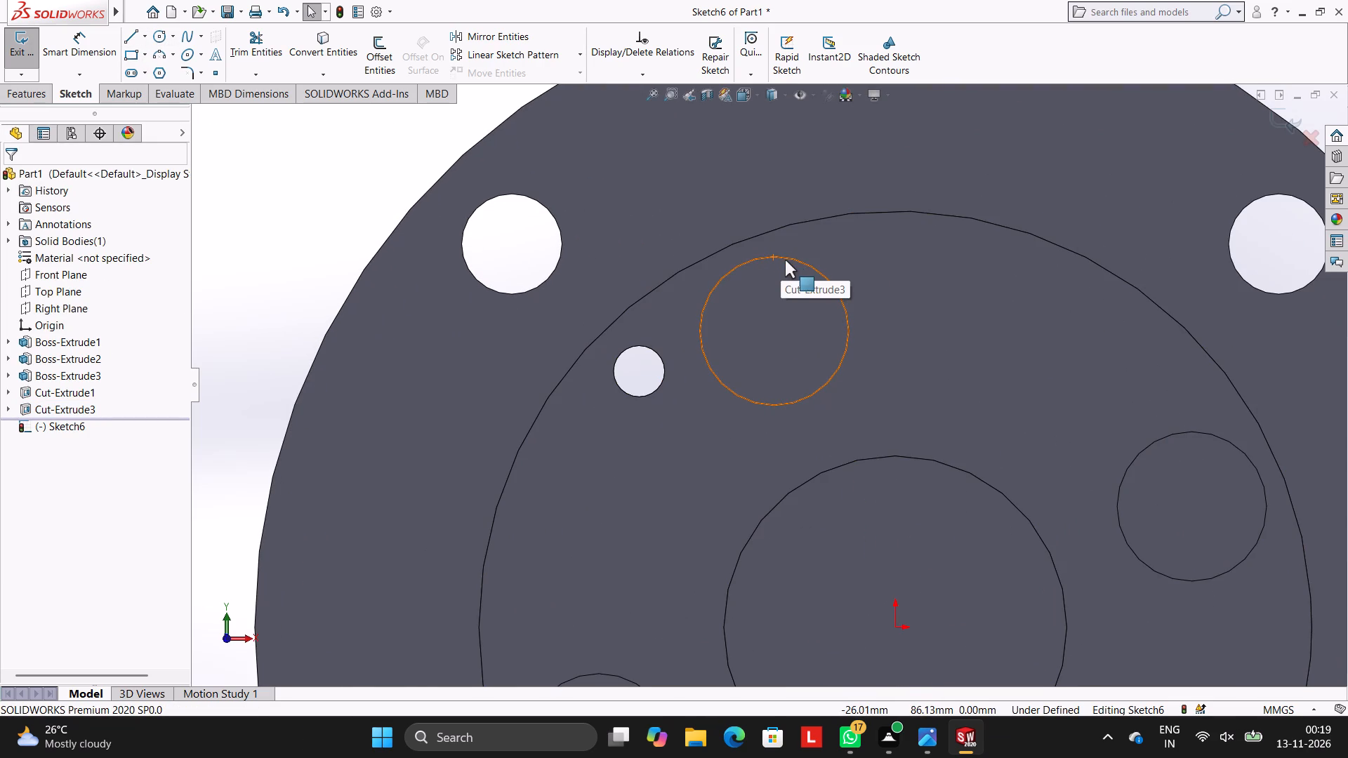
{"action": "left_click", "coordinate": [161, 36]}
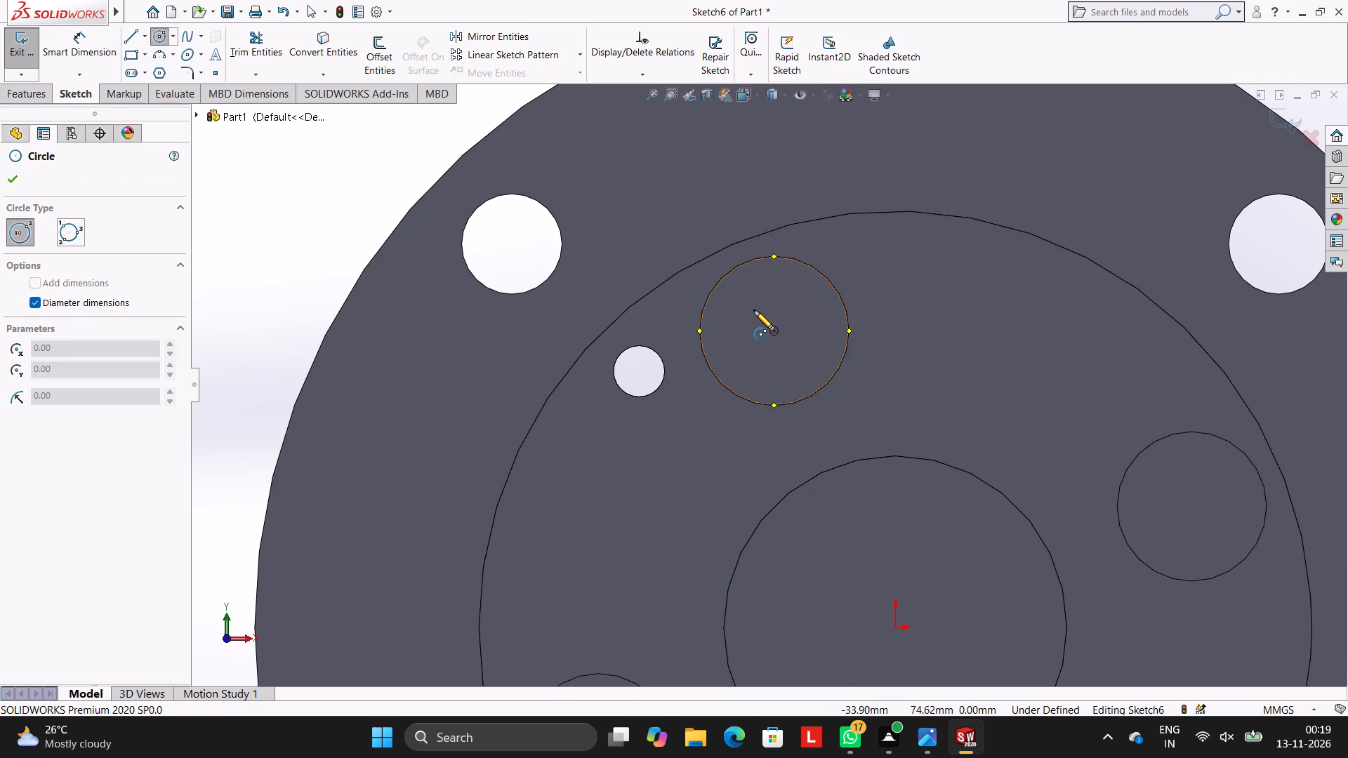
{"action": "left_click", "coordinate": [772, 331]}
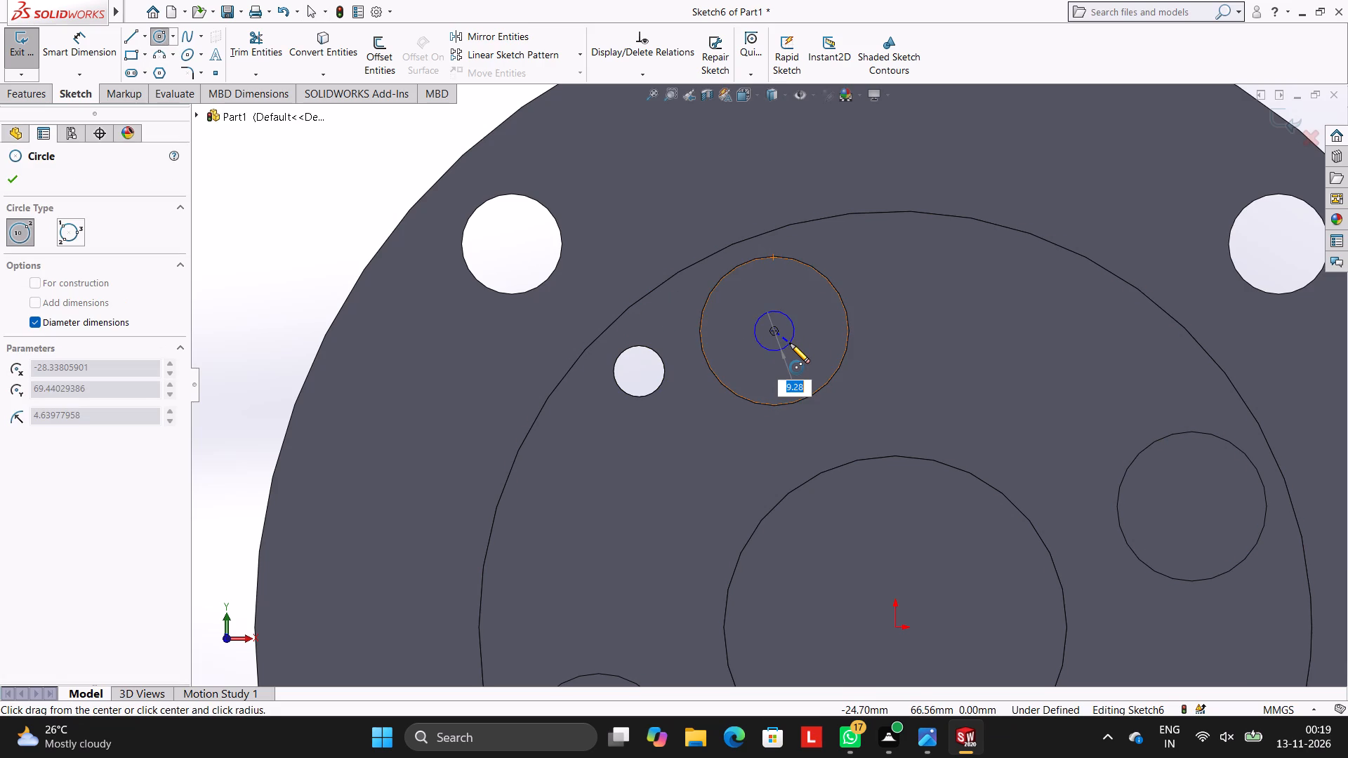
{"action": "type", "text": "23"}
{"action": "key", "text": "Return"}
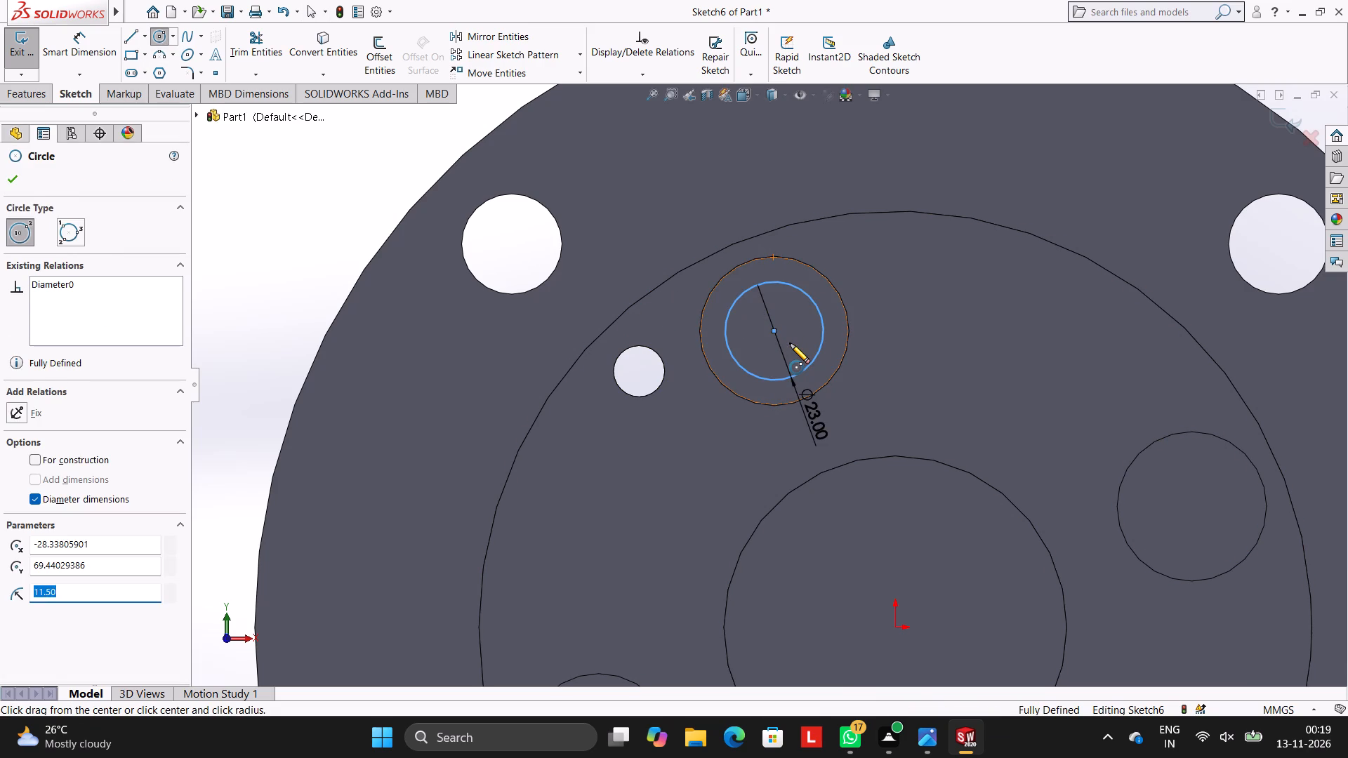
{"action": "key", "text": "Escape"}
{"action": "key", "text": "Escape"}
Circular-pattern the 23 mm circle about the origin with 4 equally spaced instances over 360°.
{"action": "scroll", "coordinate": [1108, 390], "scroll_direction": "up", "scroll_amount": 2}
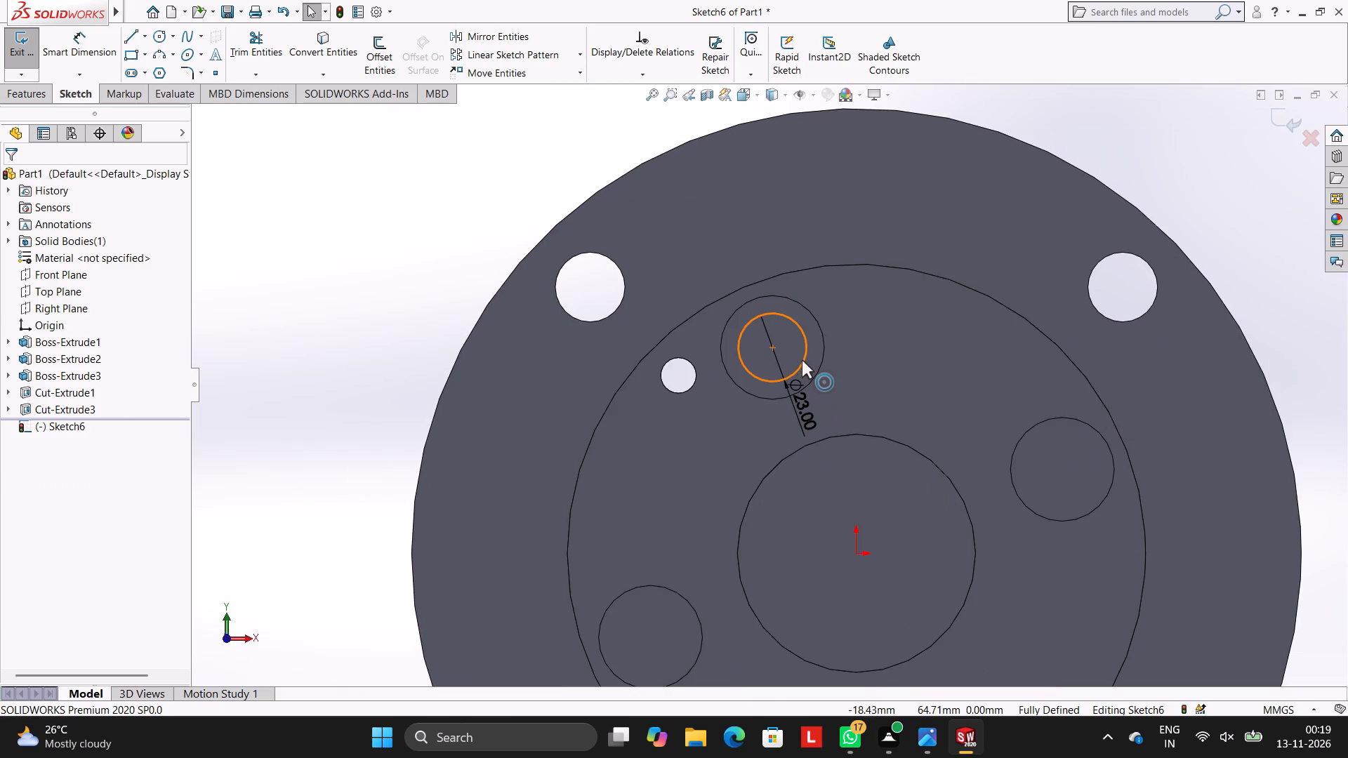
{"action": "left_click", "coordinate": [802, 360]}
{"action": "left_click", "coordinate": [581, 54]}
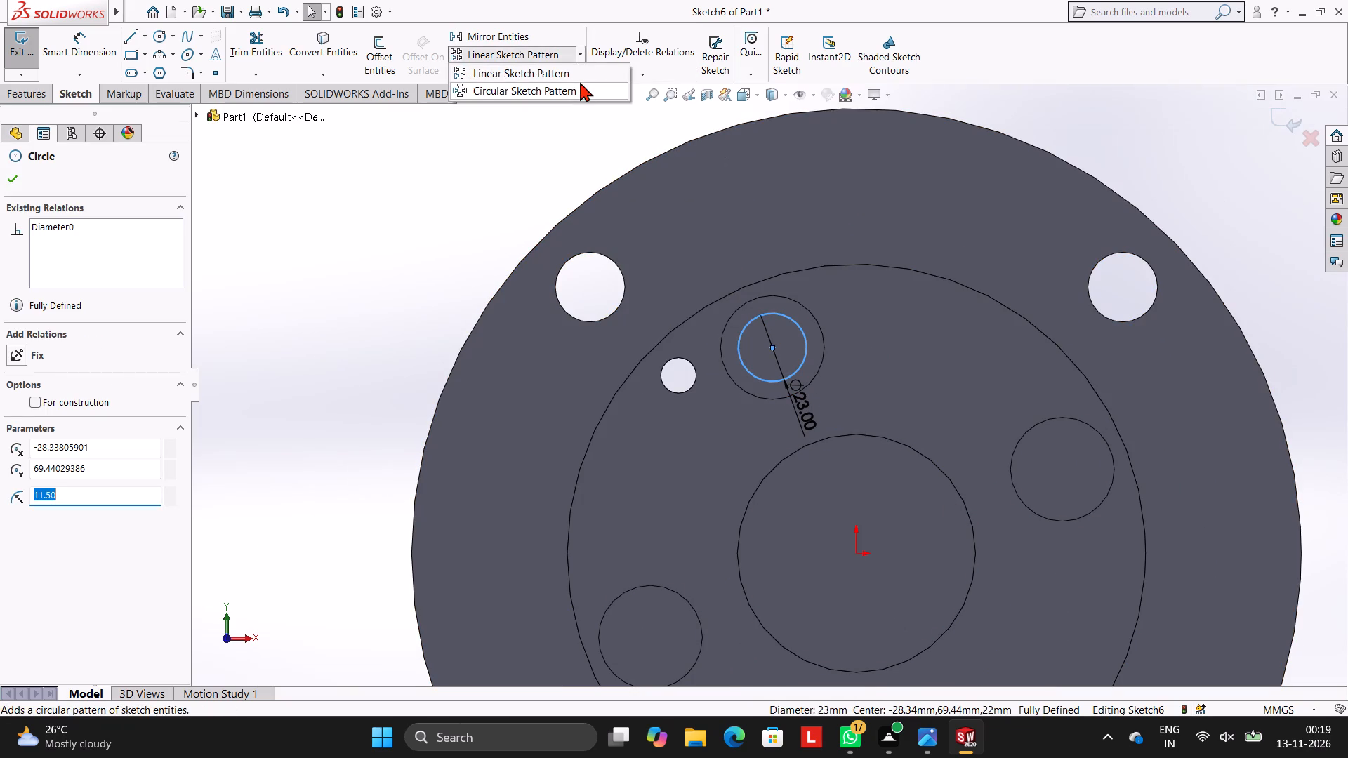
{"action": "left_click", "coordinate": [574, 88]}
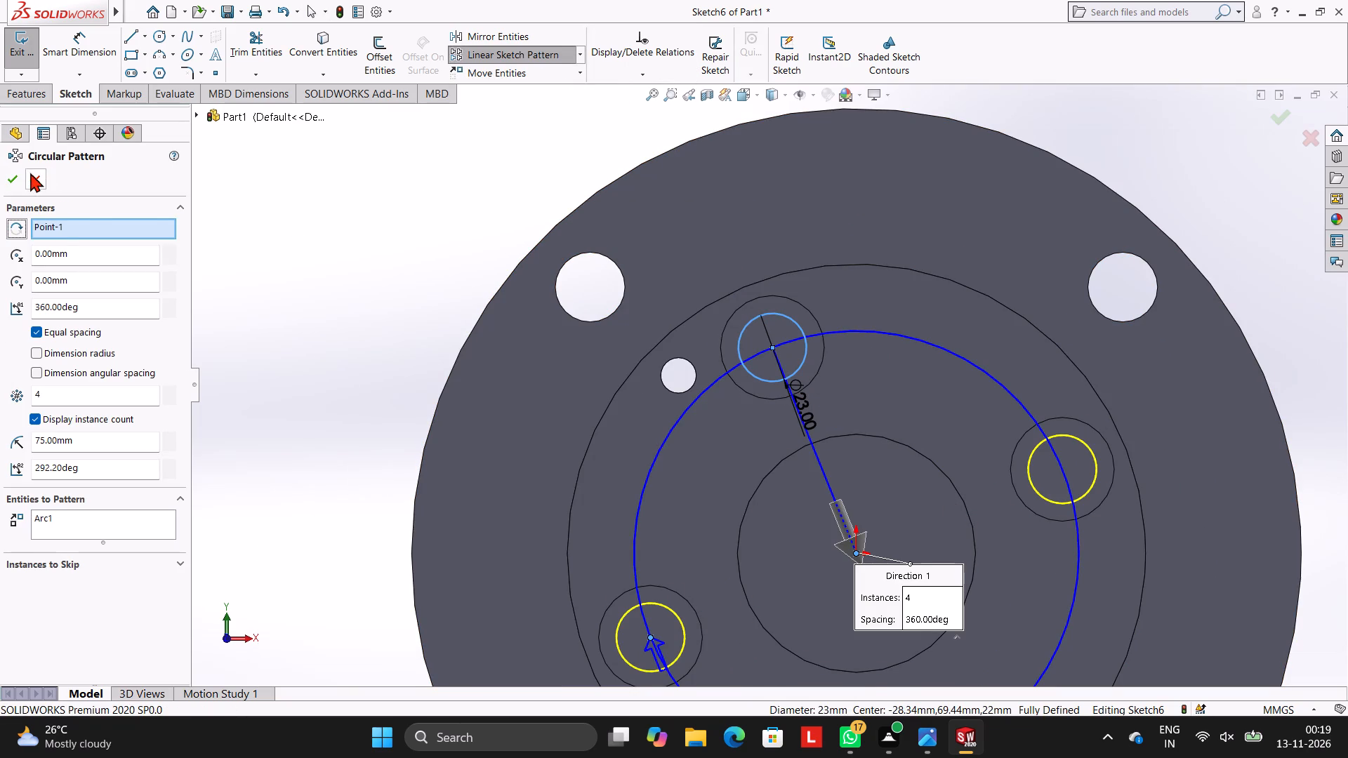
{"action": "left_click", "coordinate": [16, 178]}
{"action": "key", "text": "Escape"}
{"action": "scroll", "coordinate": [720, 469], "scroll_direction": "up", "scroll_amount": 4}
{"action": "scroll", "coordinate": [769, 501], "scroll_direction": "down", "scroll_amount": 3}
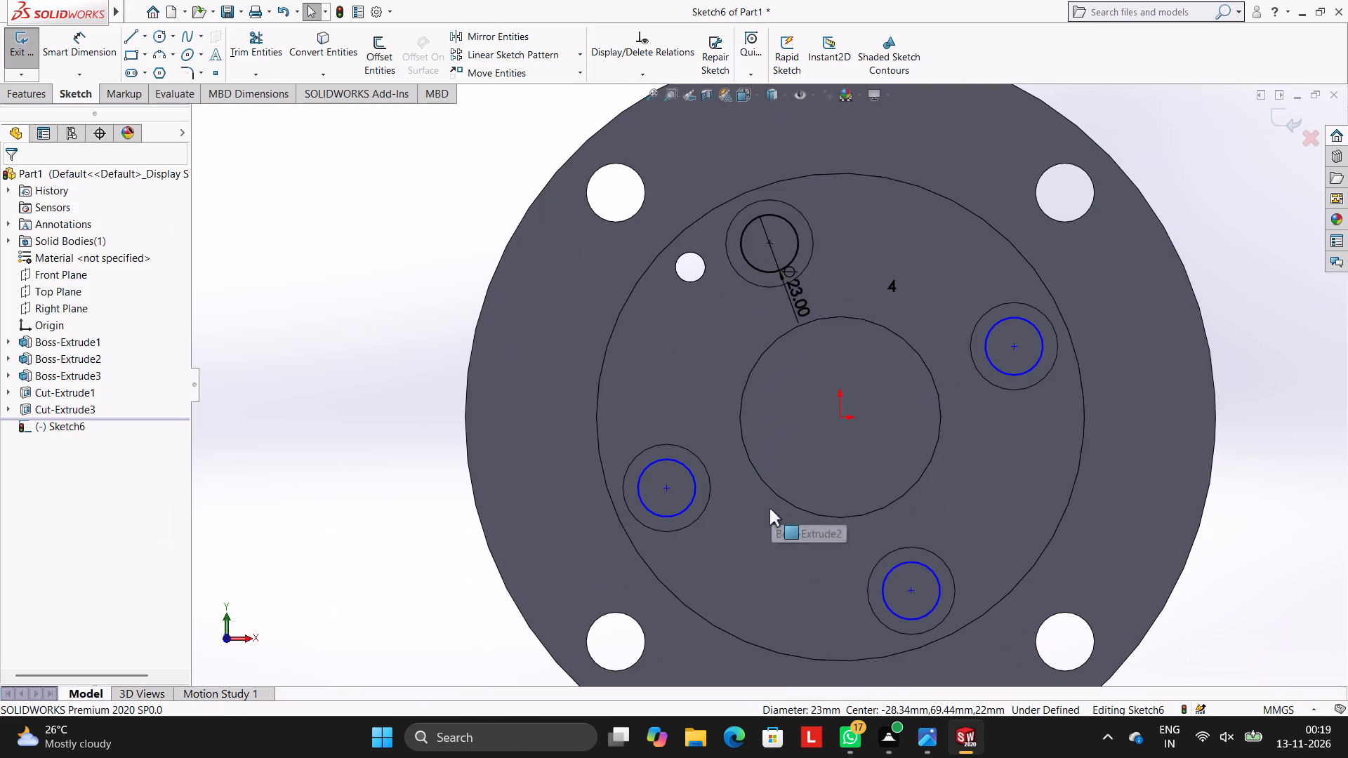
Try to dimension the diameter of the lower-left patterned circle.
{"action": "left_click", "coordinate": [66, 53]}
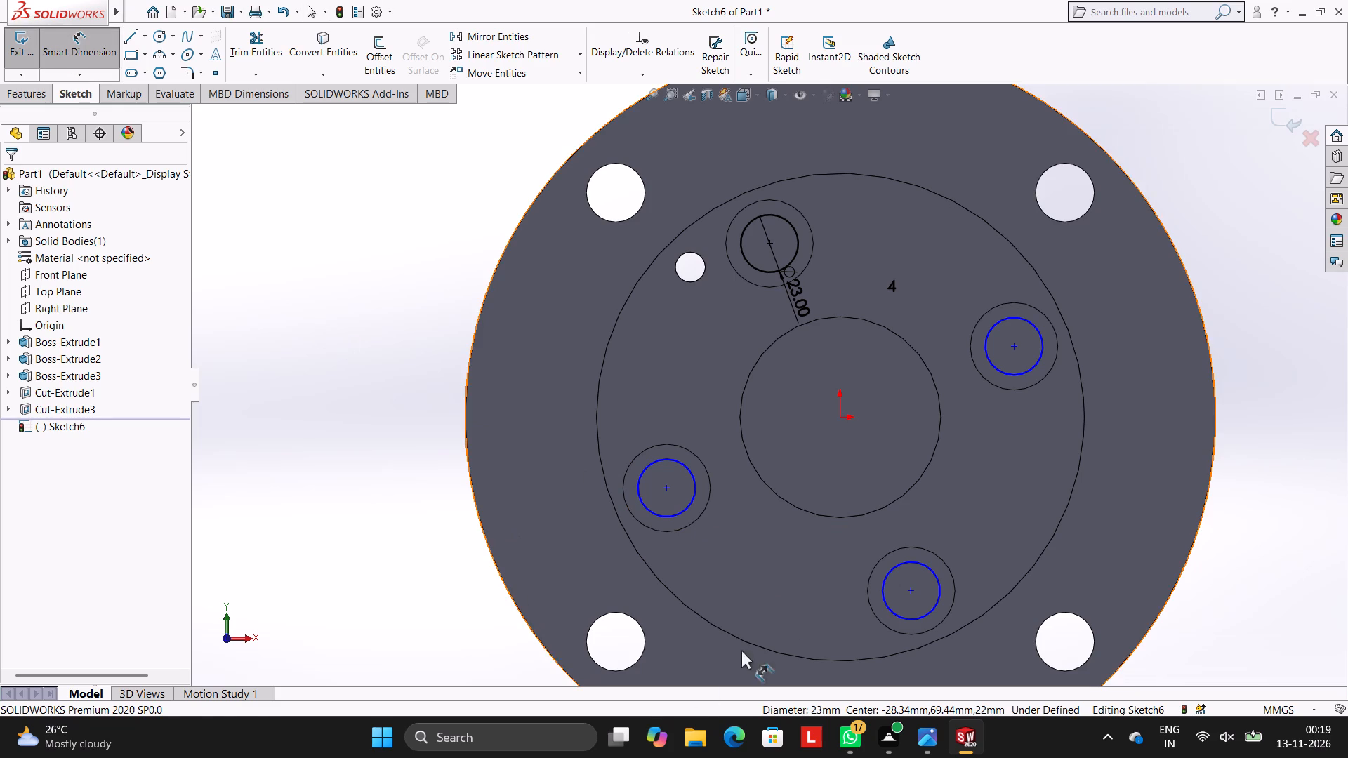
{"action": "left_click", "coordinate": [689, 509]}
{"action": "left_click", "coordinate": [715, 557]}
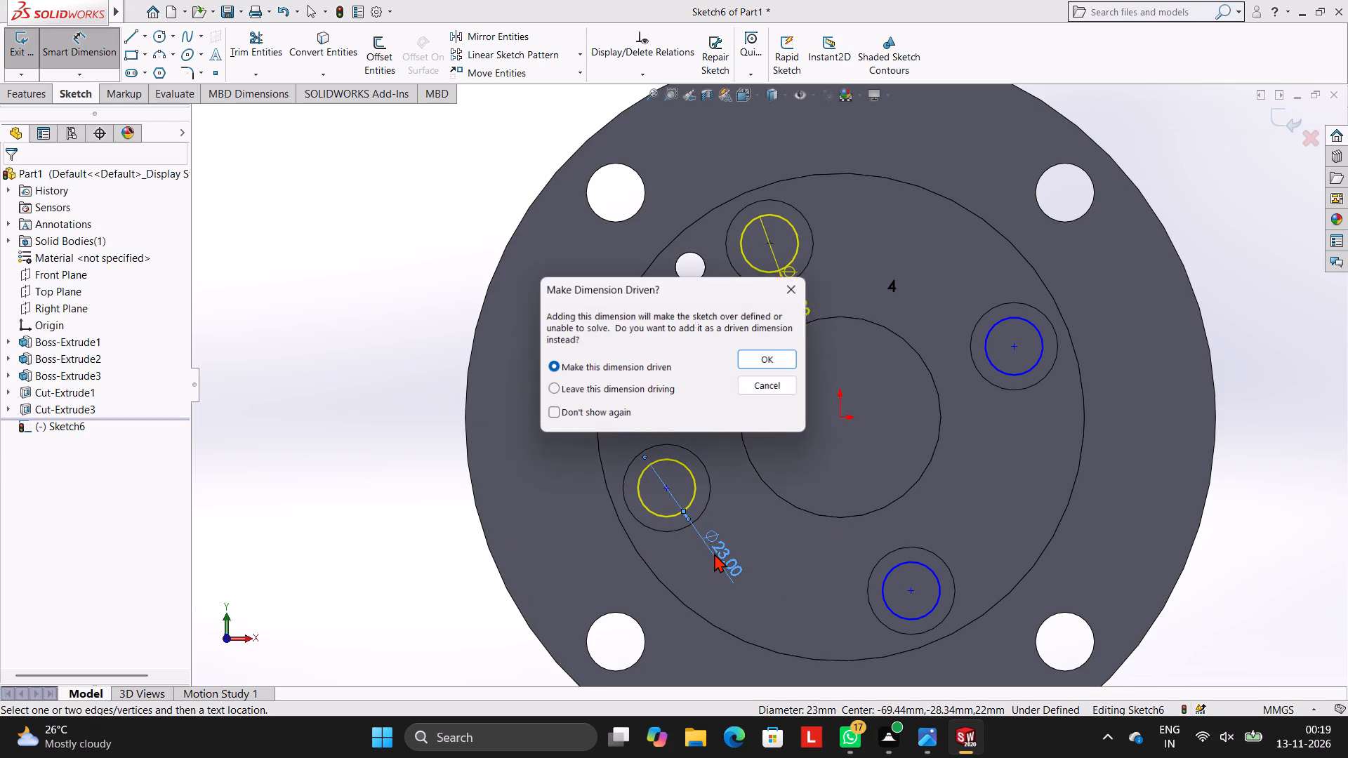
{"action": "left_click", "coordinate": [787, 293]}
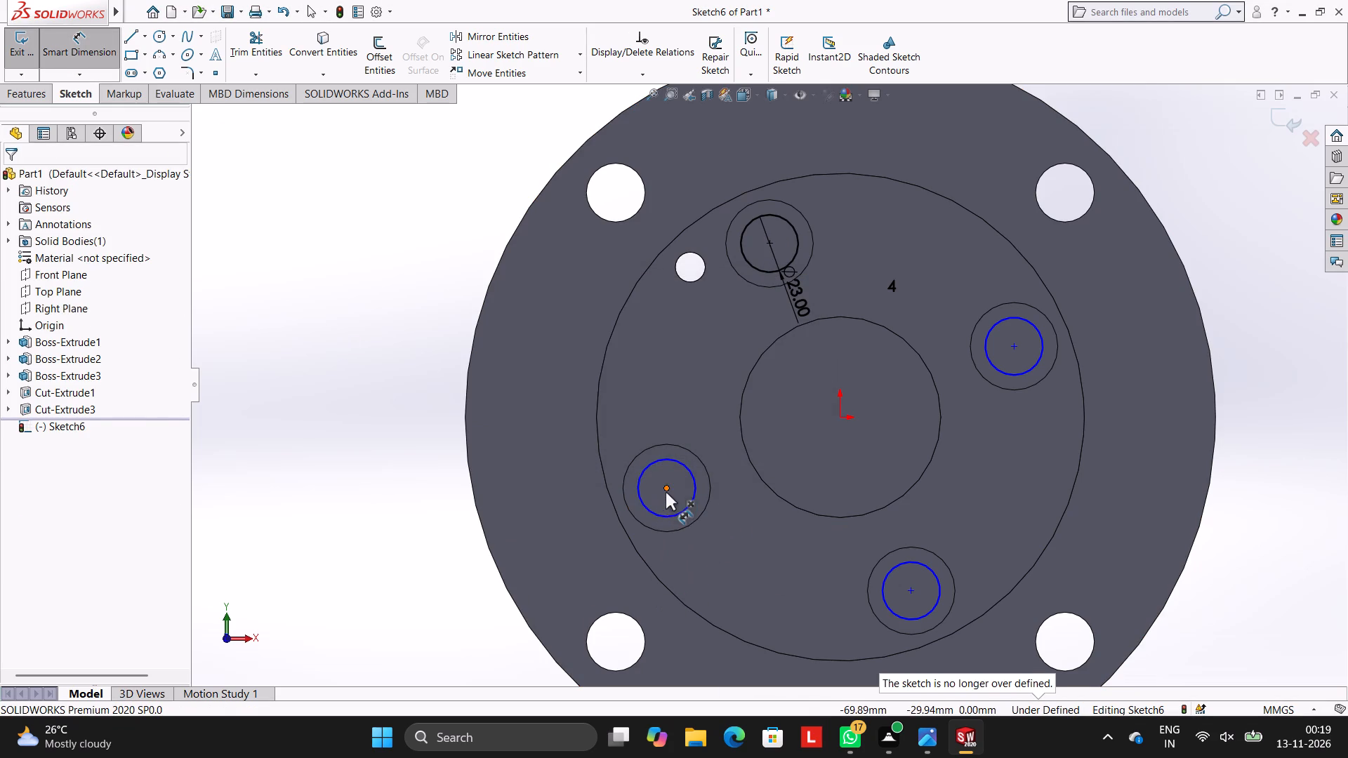
Dimension the straight-line distance from the lower-left patterned circle's centre to the origin.
{"action": "left_click", "coordinate": [666, 491]}
{"action": "left_click", "coordinate": [838, 417]}
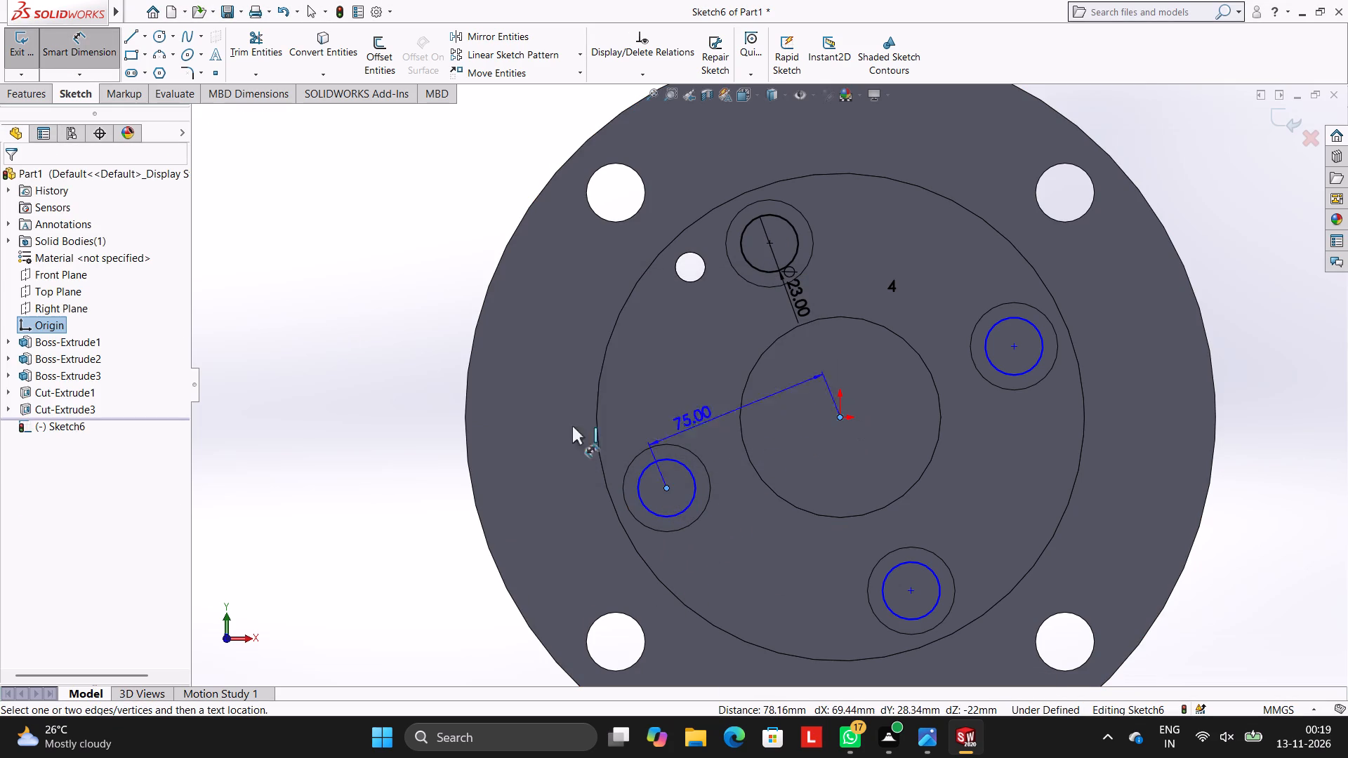
{"action": "left_click", "coordinate": [390, 401]}
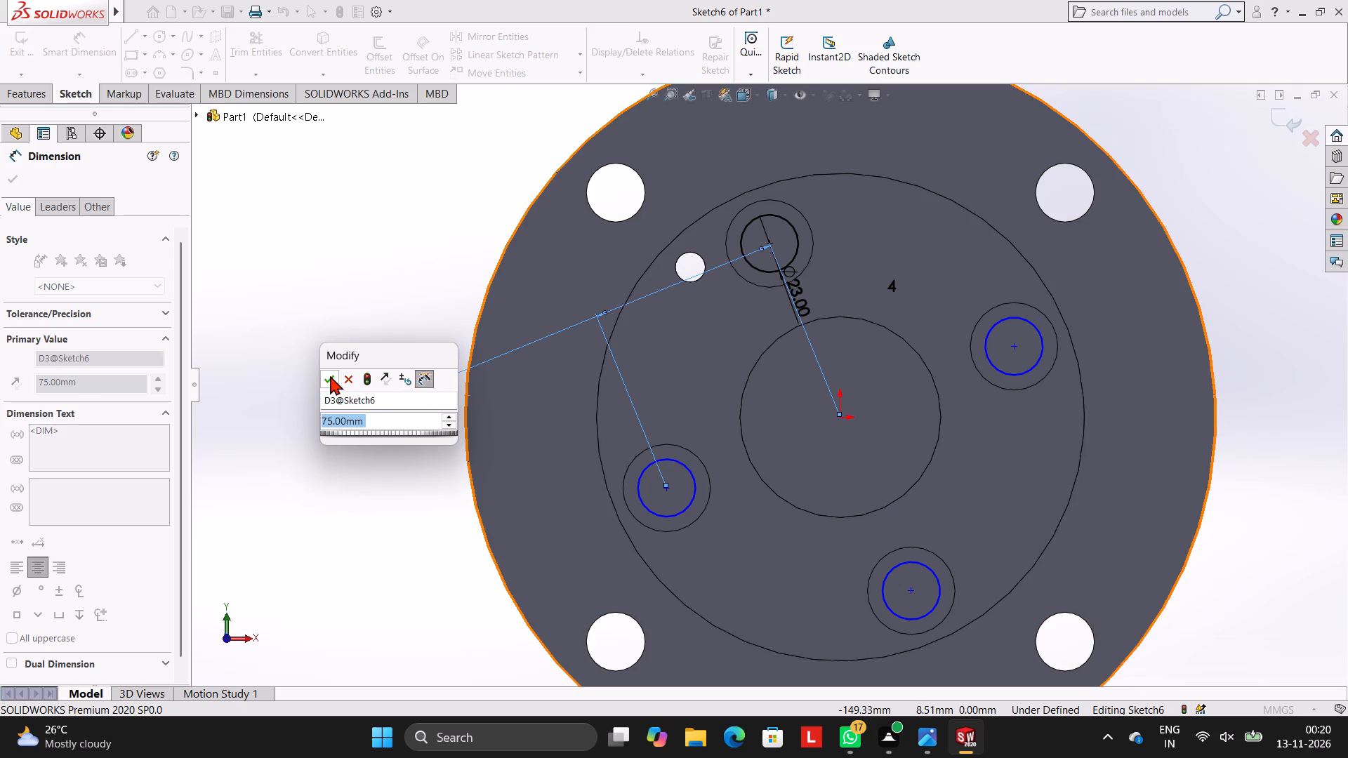
{"action": "left_click", "coordinate": [330, 375]}
{"action": "left_click", "coordinate": [331, 335]}
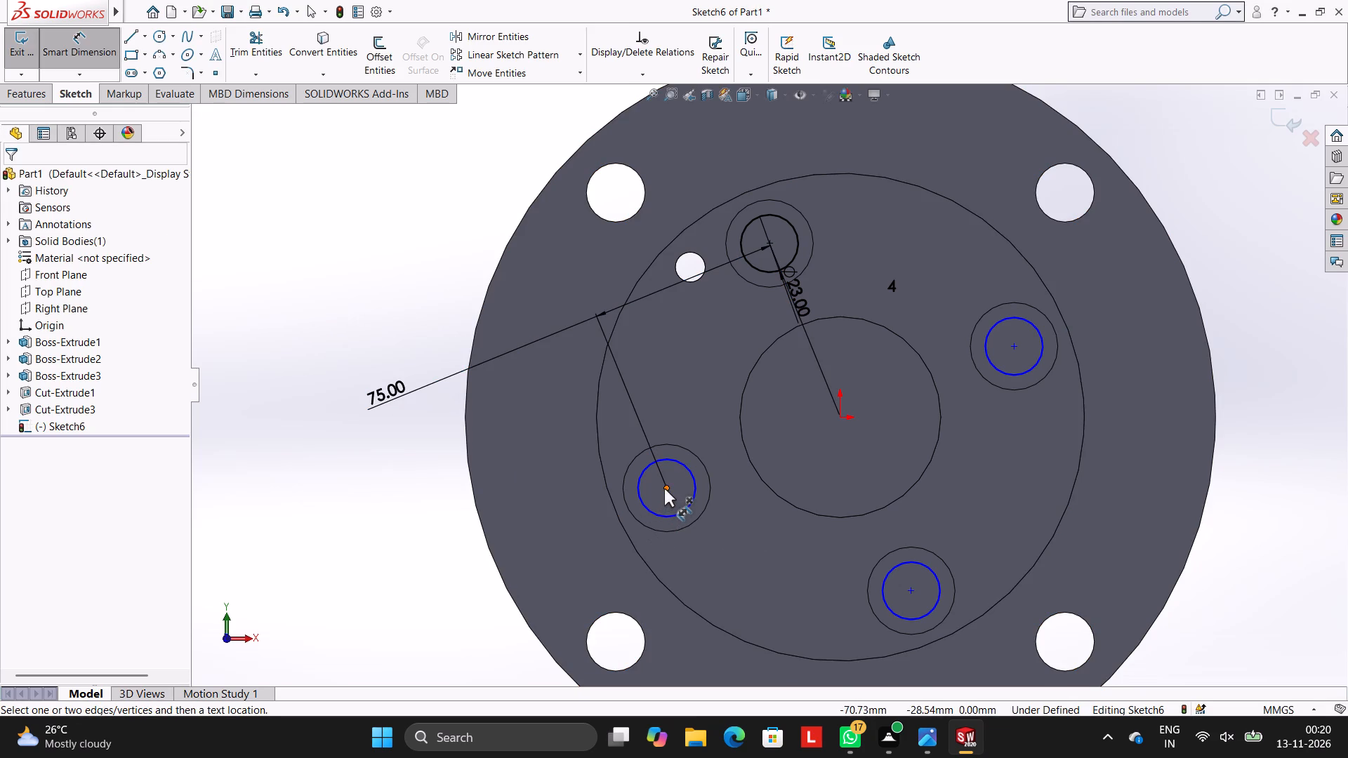
Dimension the vertical distance from the lower-left patterned circle's centre to the origin.
{"action": "left_click", "coordinate": [664, 488]}
{"action": "left_click", "coordinate": [842, 418]}
{"action": "left_click", "coordinate": [501, 437]}
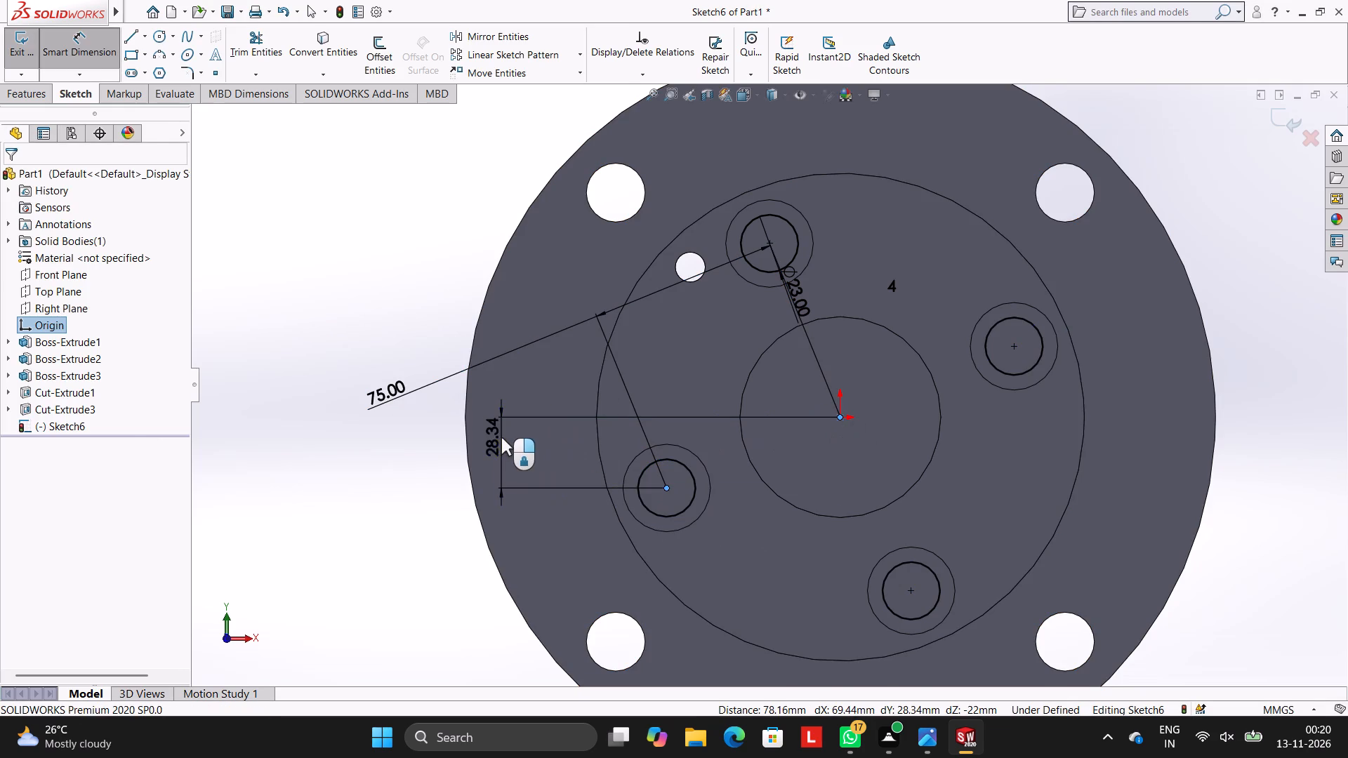
{"action": "left_click", "coordinate": [440, 414]}
{"action": "left_click", "coordinate": [465, 327]}
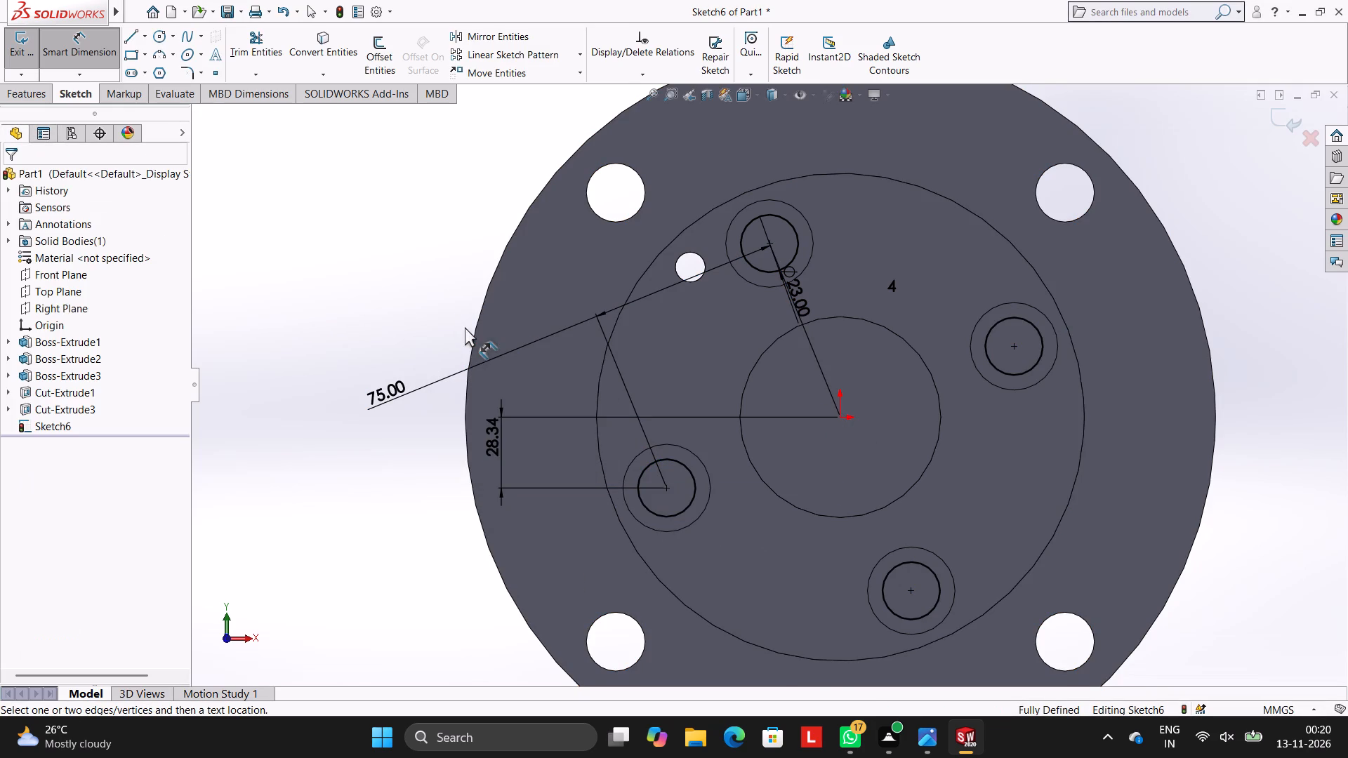
Cut-extrude the four 23 mm circles with a blind depth of 30 mm.
{"action": "scroll", "coordinate": [755, 345], "scroll_direction": "up", "scroll_amount": 3}
{"action": "scroll", "coordinate": [796, 351], "scroll_direction": "down", "scroll_amount": 2}
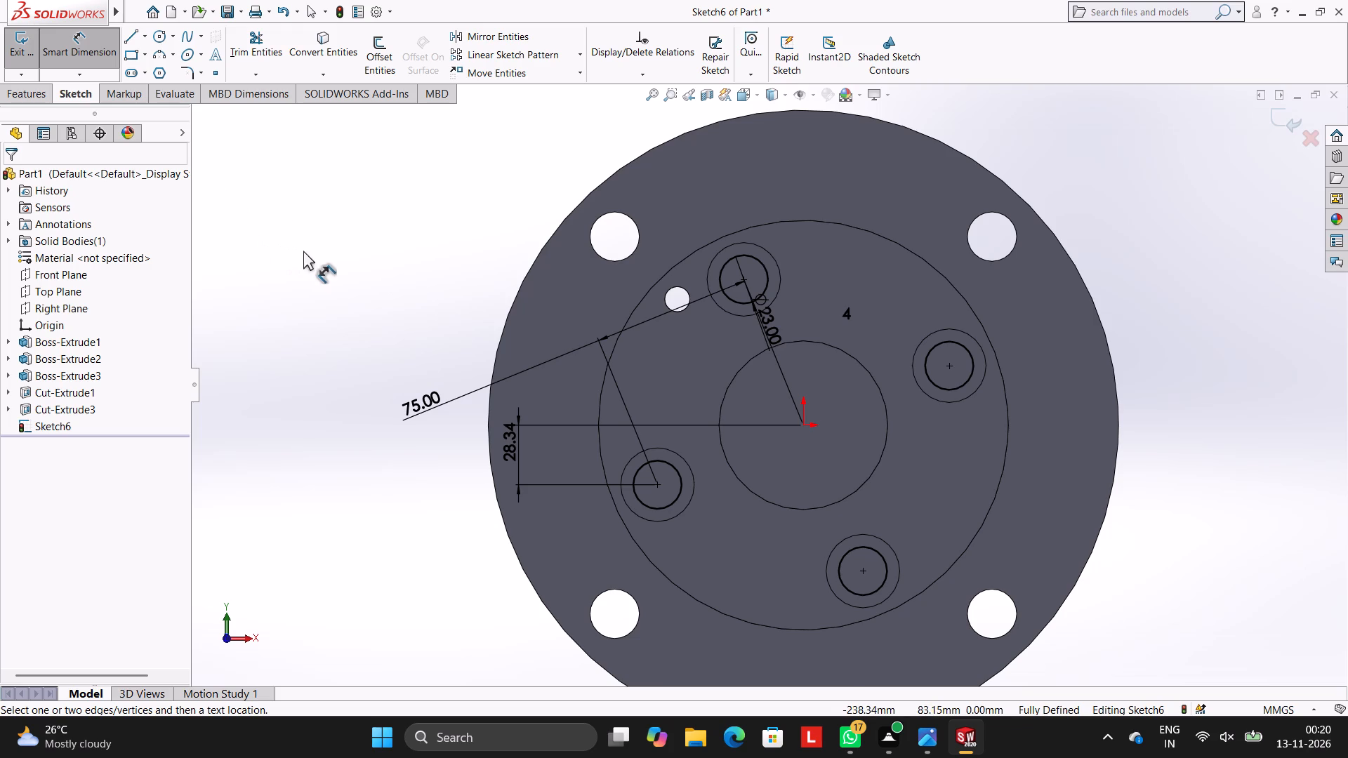
{"action": "left_click", "coordinate": [29, 89]}
{"action": "left_click", "coordinate": [228, 46]}
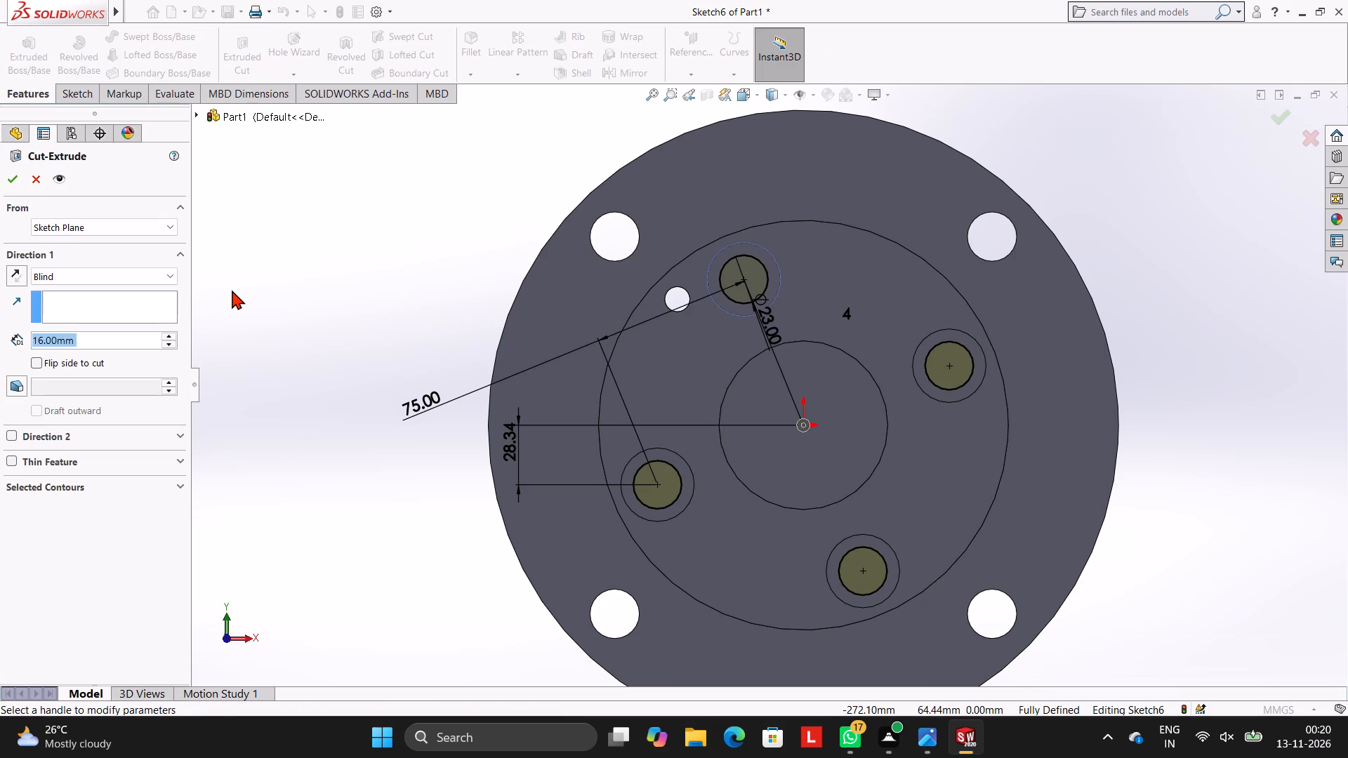
{"action": "type", "text": "30"}
{"action": "key", "text": "Return"}
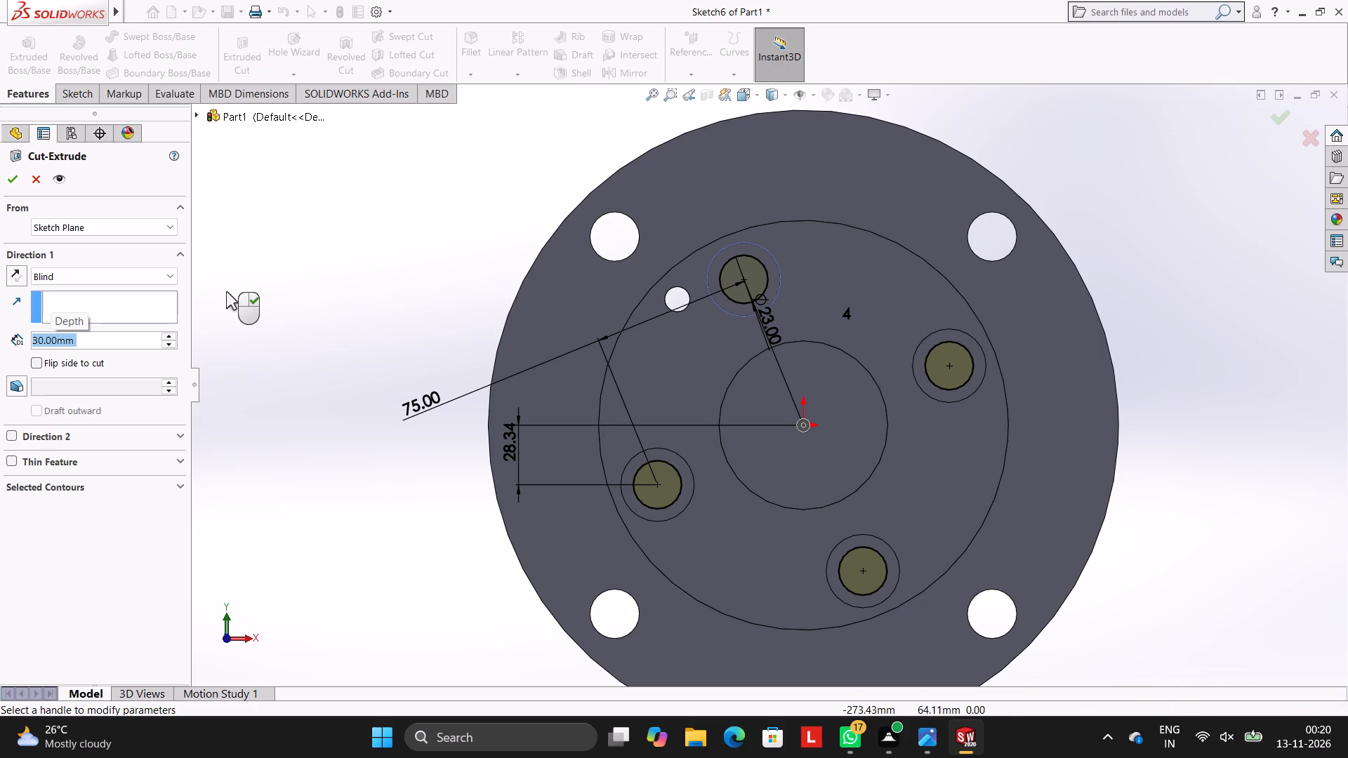
{"action": "left_click", "coordinate": [13, 185]}
{"action": "left_click", "coordinate": [333, 247]}
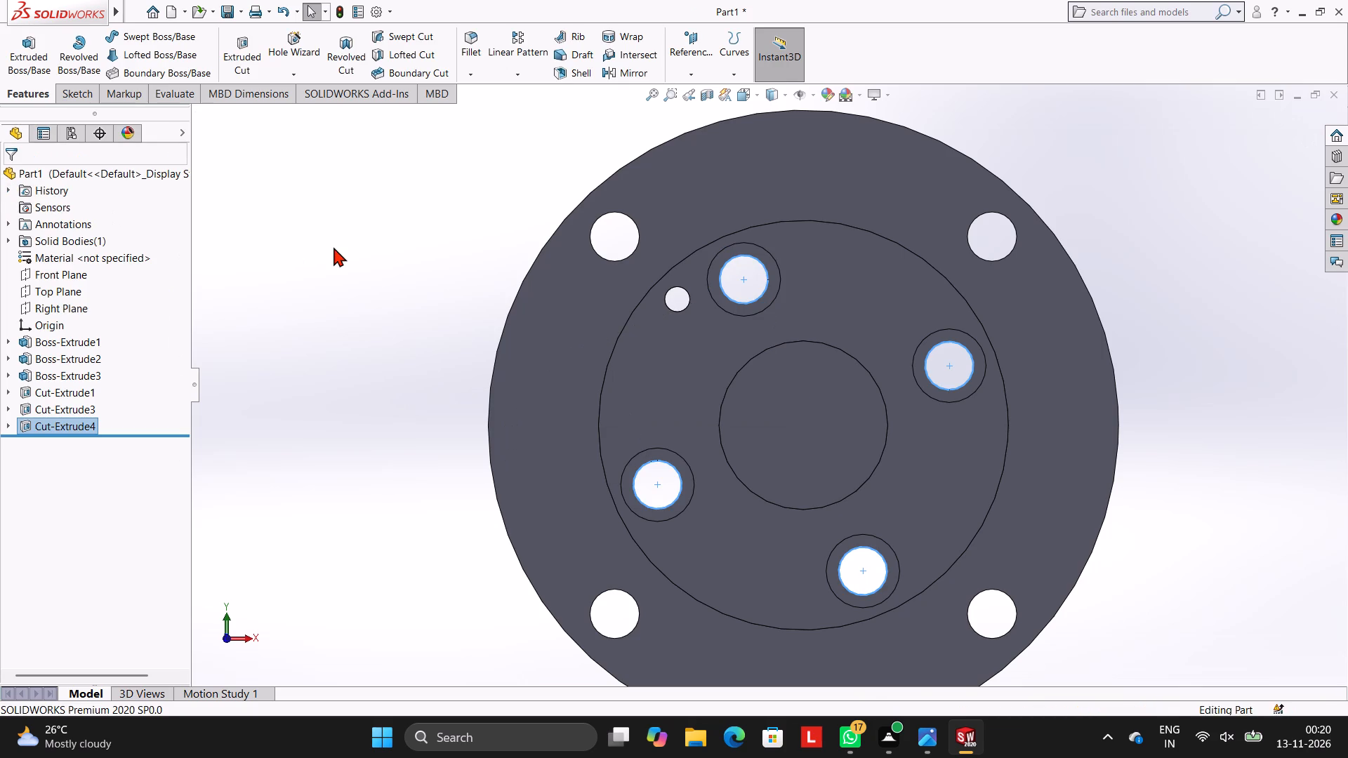
Sketch a 70 mm diameter circle centred on the origin on the central boss's front face.
{"action": "scroll", "coordinate": [350, 260], "scroll_direction": "up", "scroll_amount": 2}
{"action": "middle_click_drag", "start_coordinate": [405, 284], "coordinate": [463, 273]}
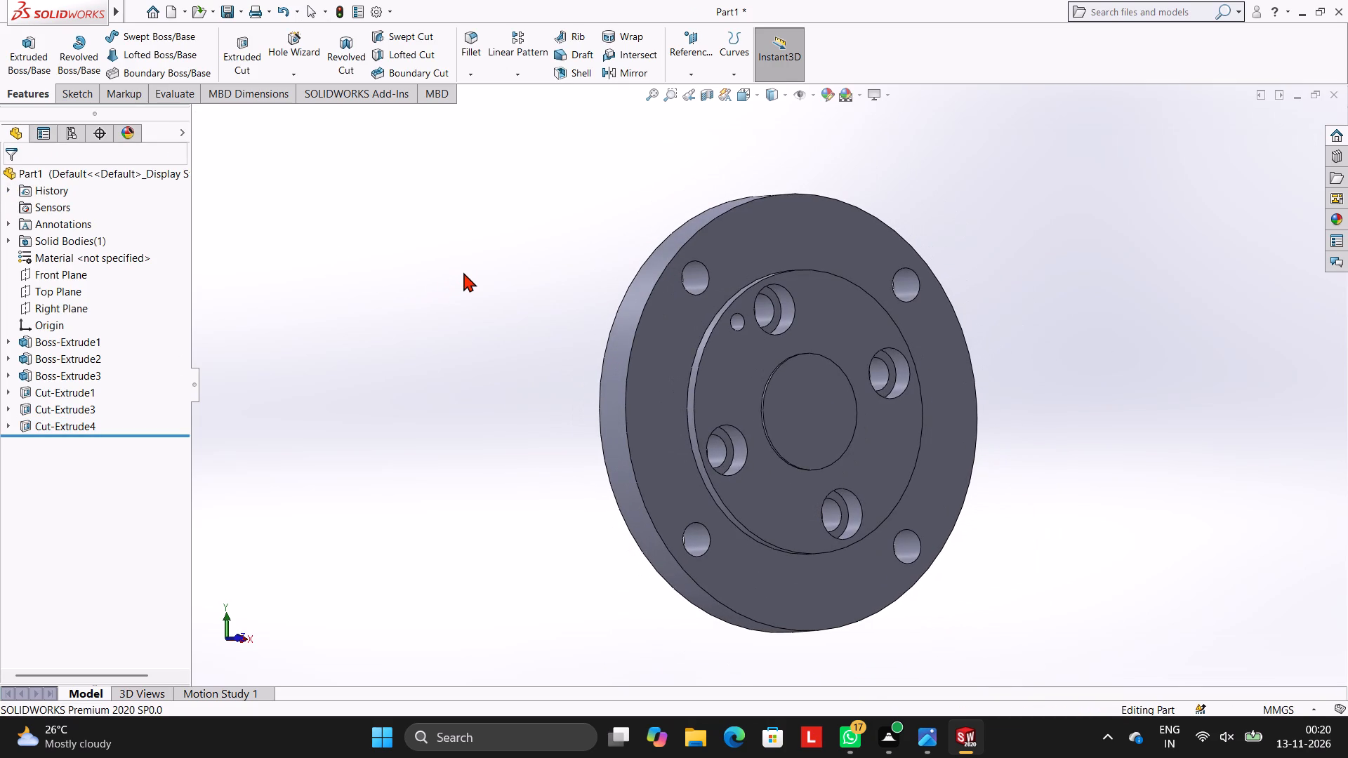
{"action": "left_click", "coordinate": [812, 406]}
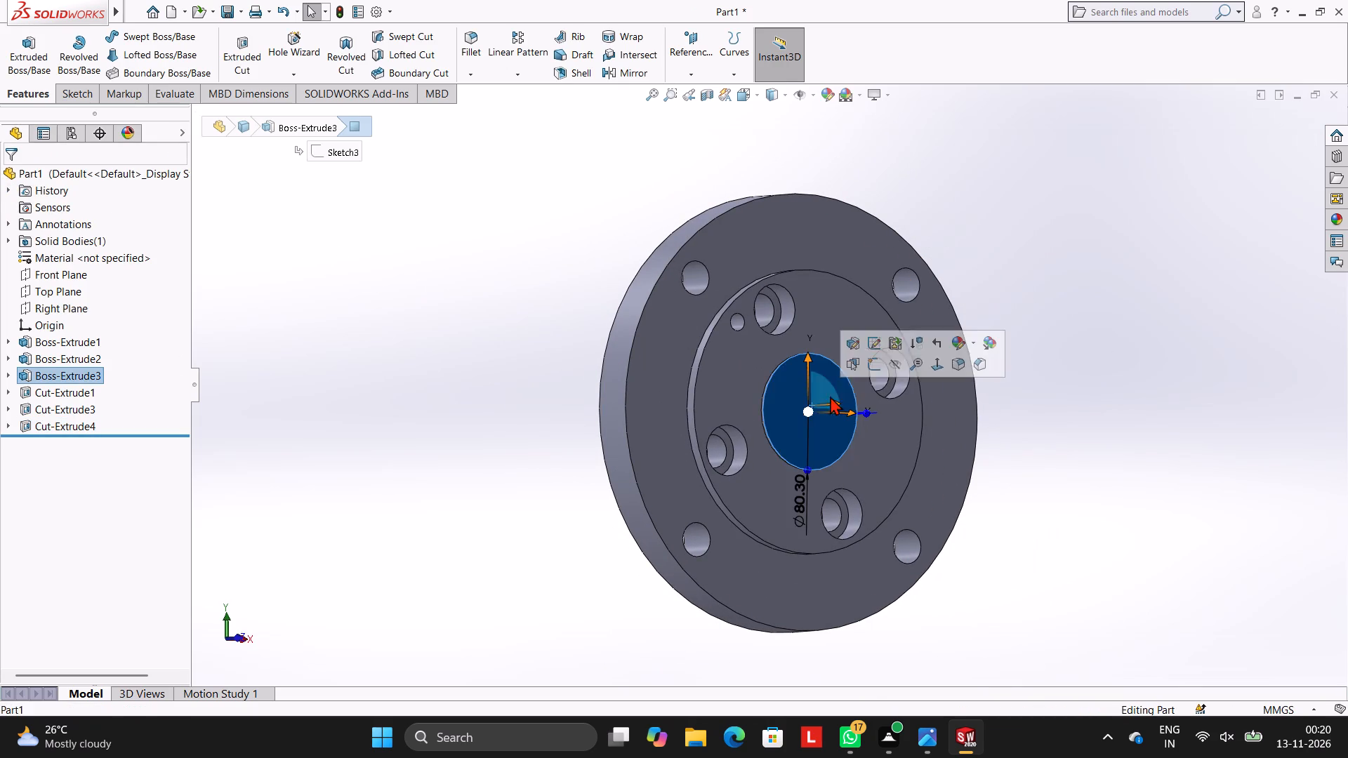
{"action": "left_click", "coordinate": [876, 363]}
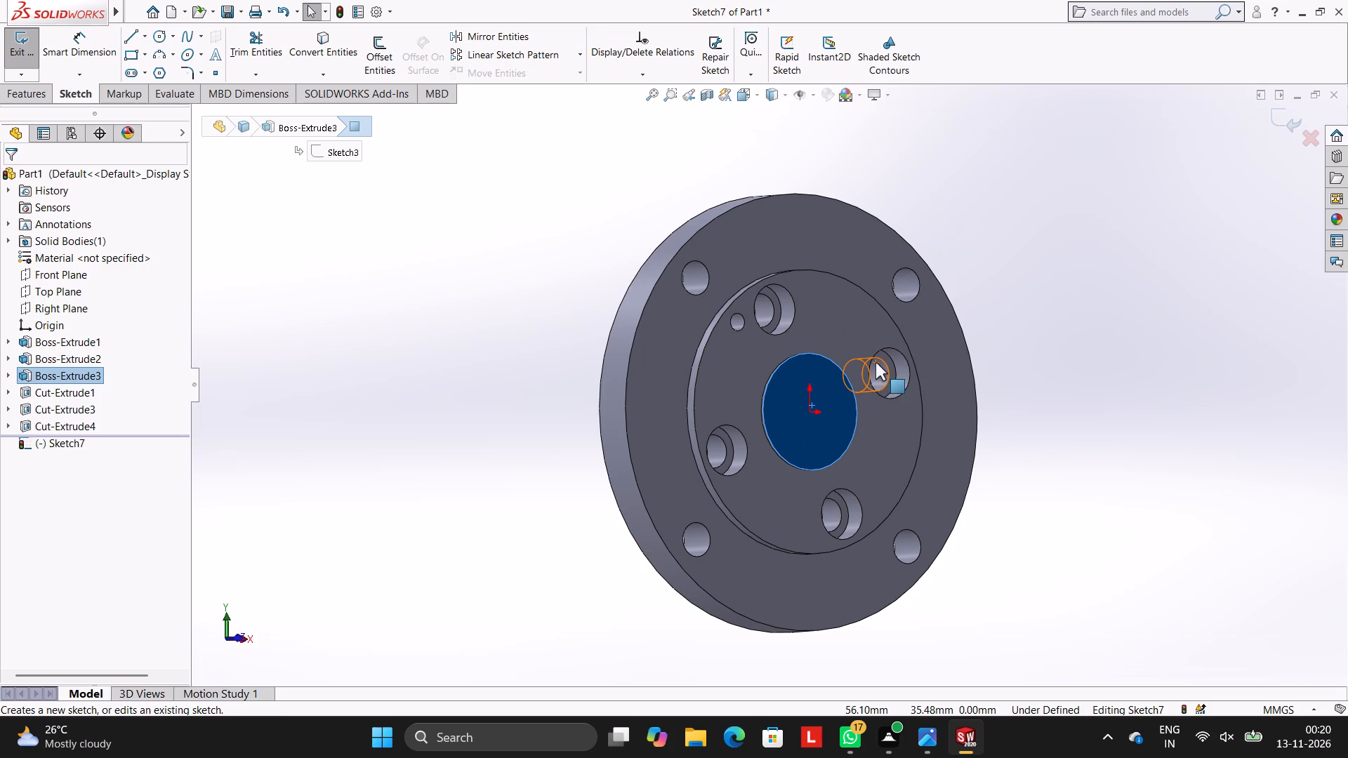
{"action": "key", "text": "ctrl+8"}
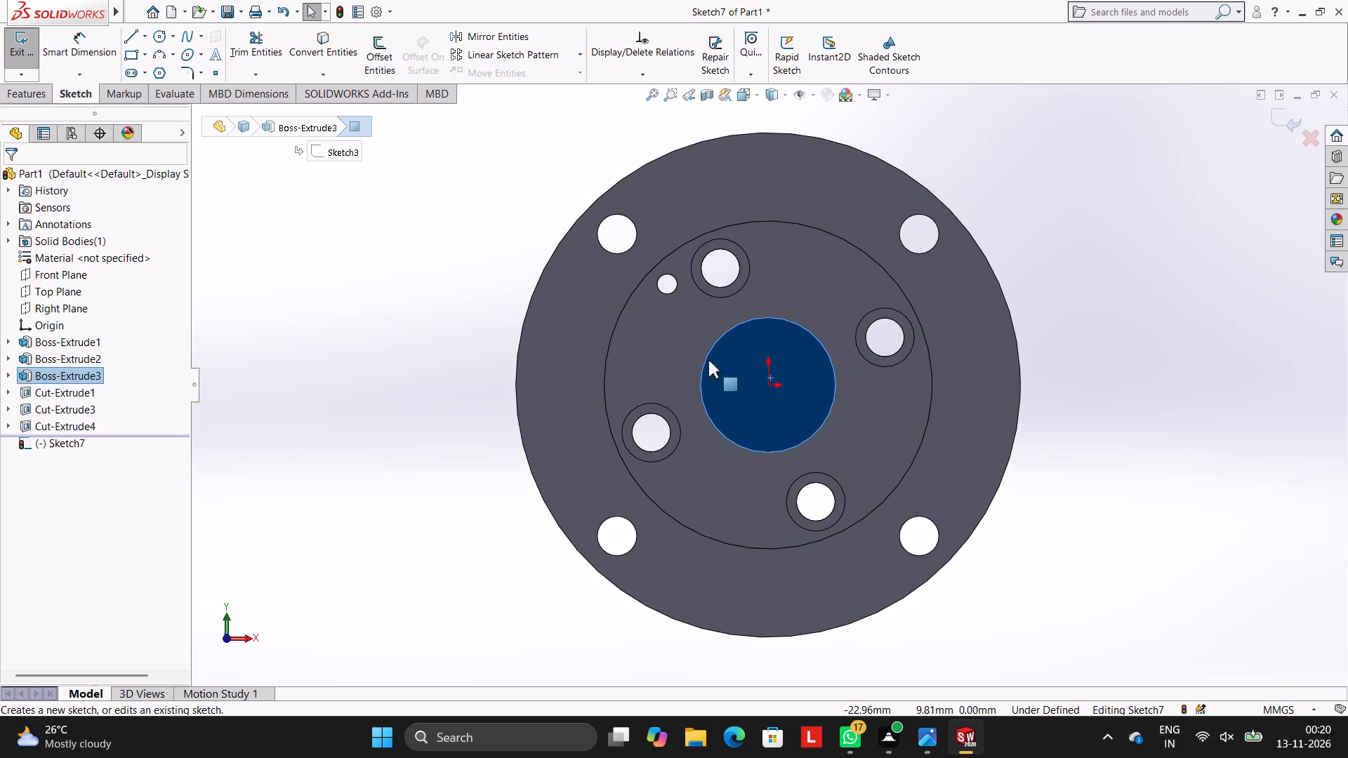
{"action": "left_click", "coordinate": [163, 33]}
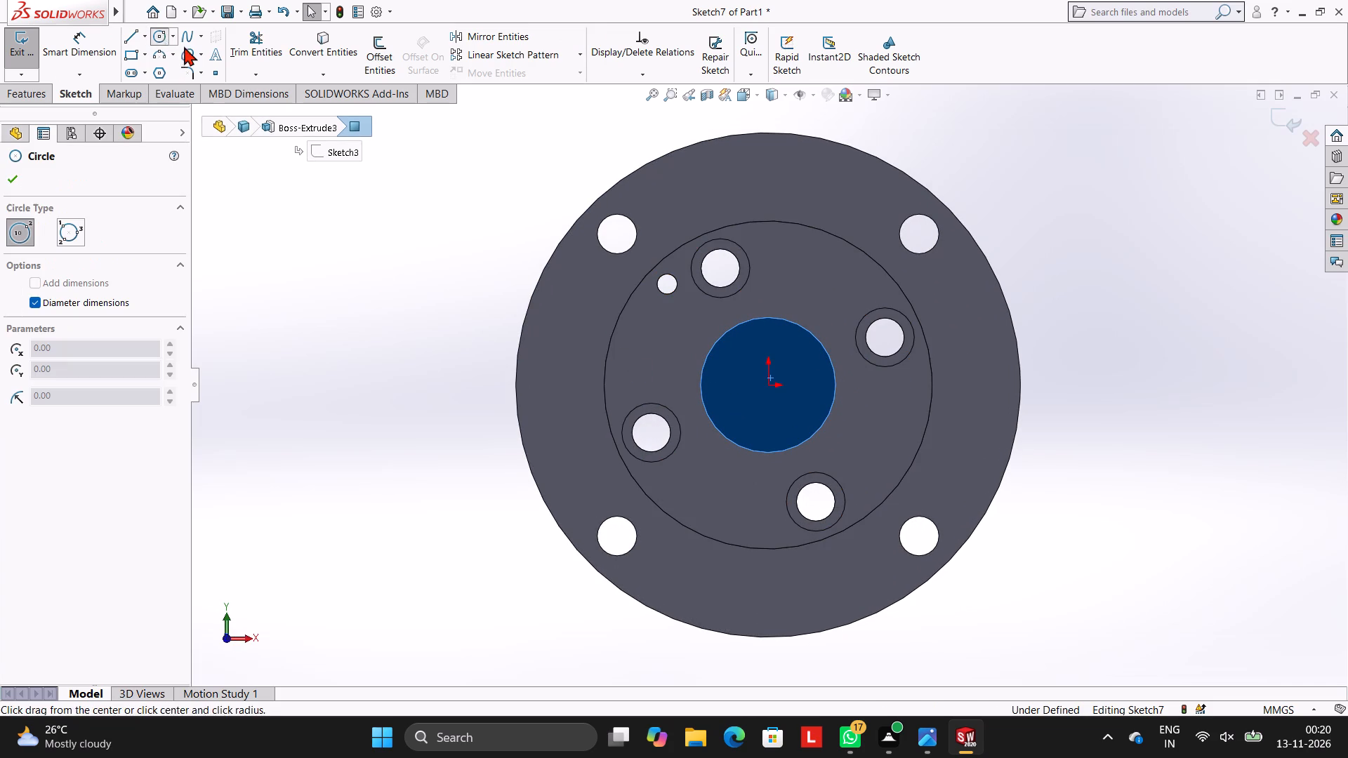
{"action": "key", "text": "Escape"}
{"action": "key", "text": "Escape"}
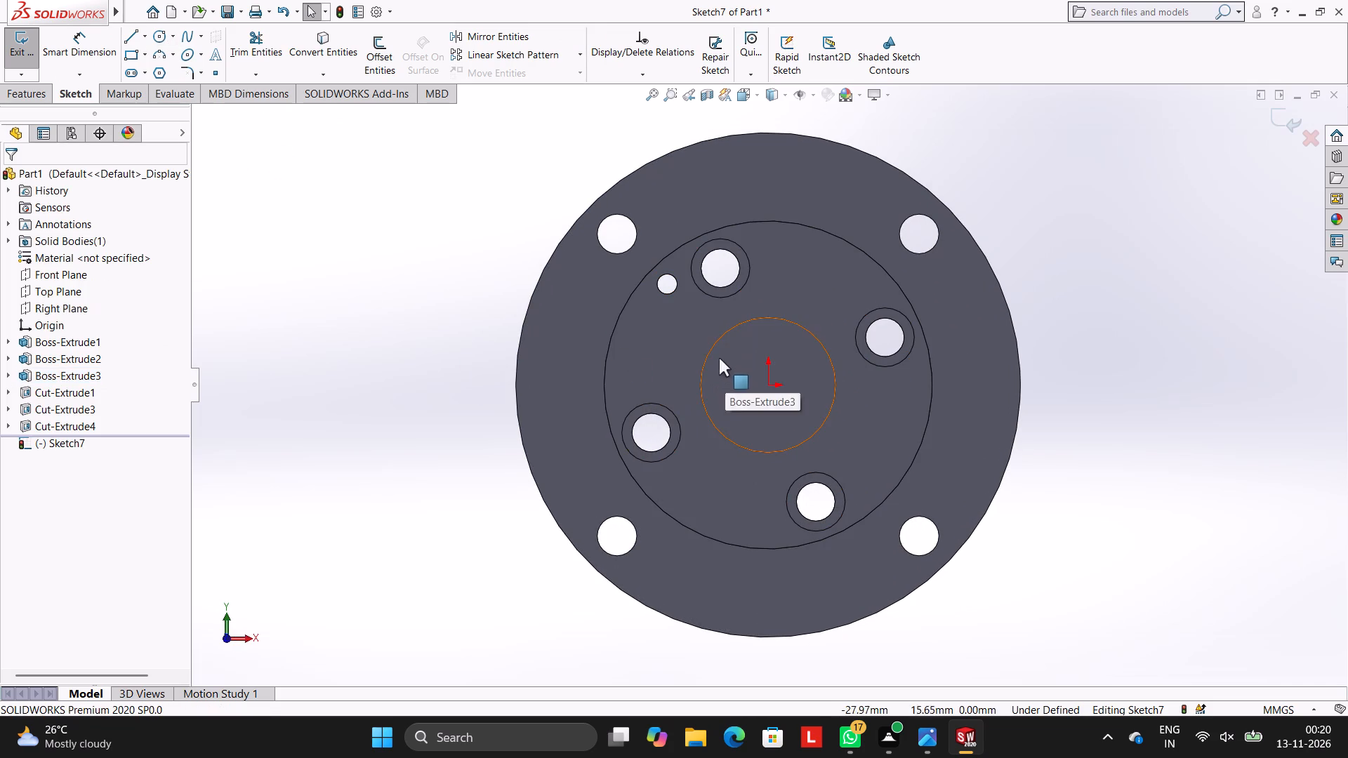
{"action": "left_click", "coordinate": [155, 36]}
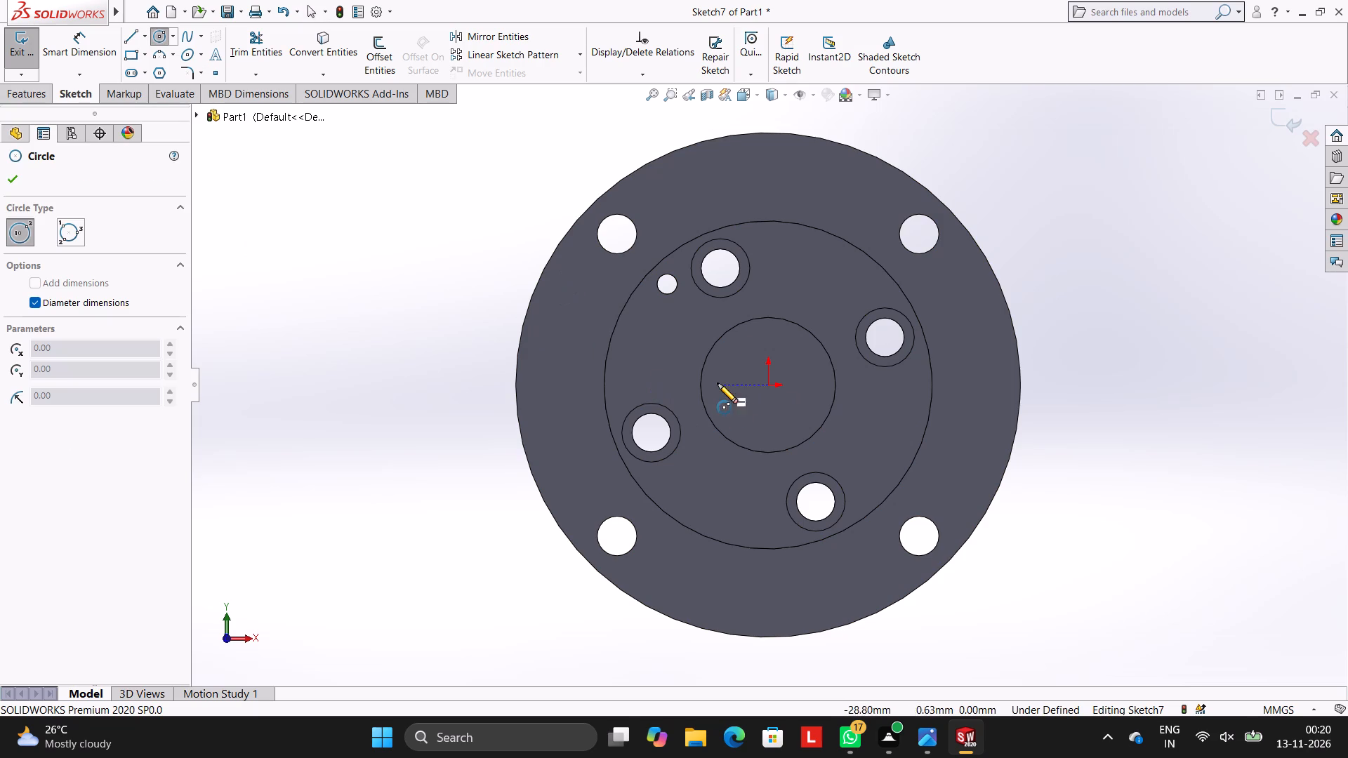
{"action": "left_click", "coordinate": [769, 385]}
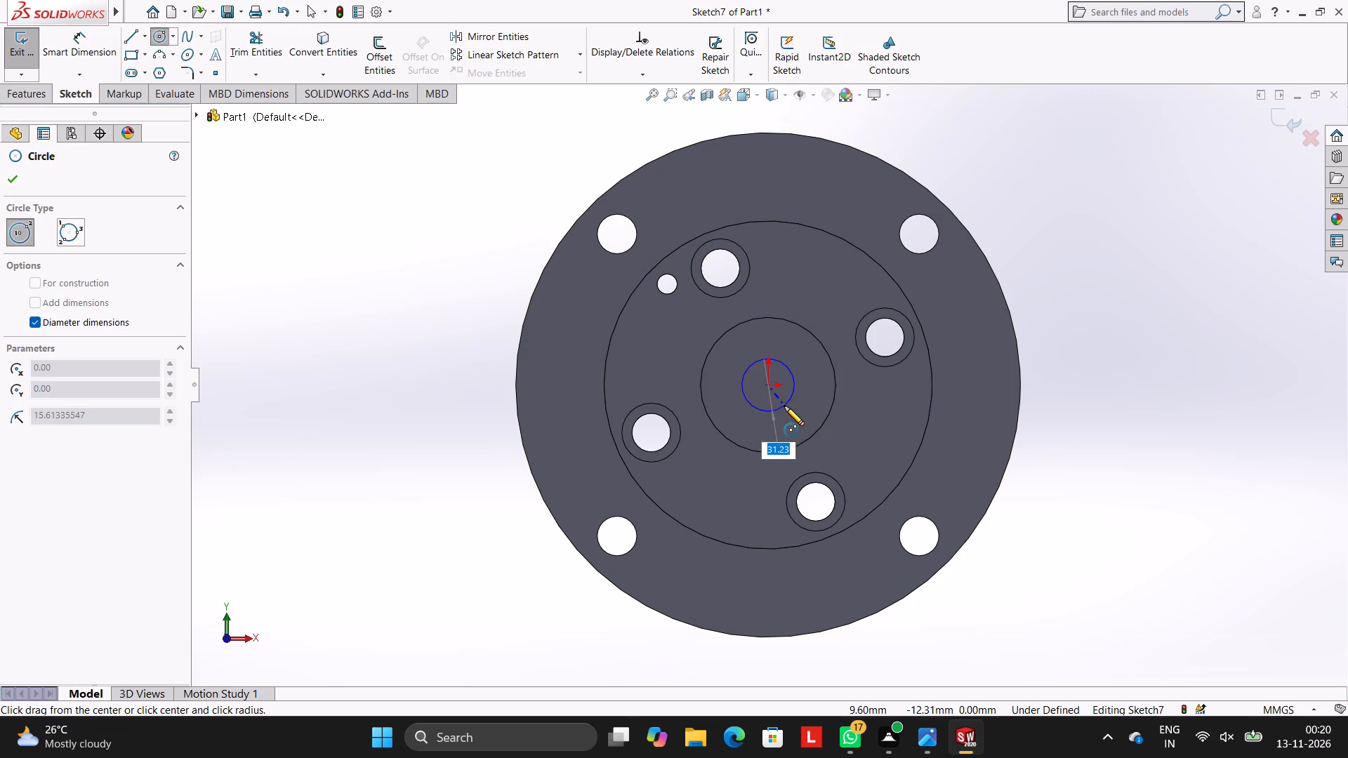
{"action": "type", "text": "70"}
{"action": "key", "text": "Return"}
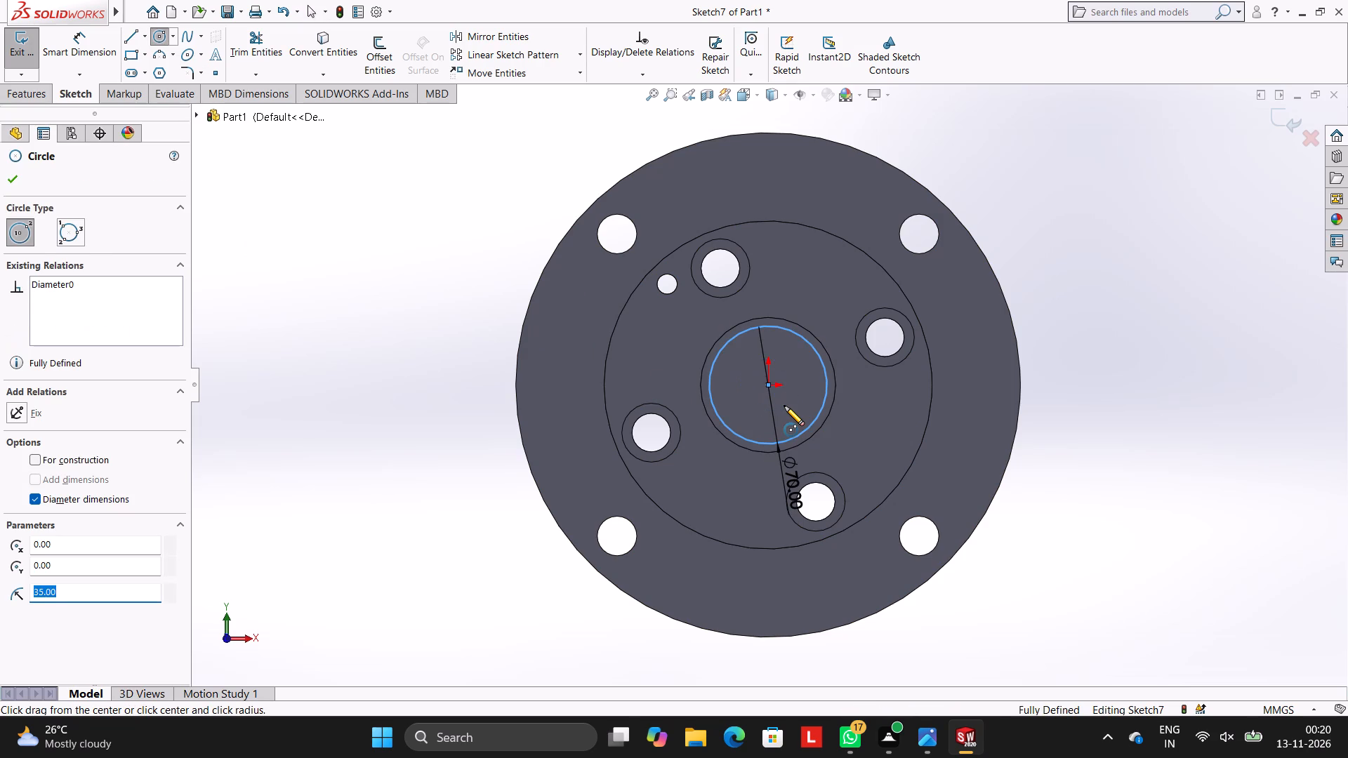
{"action": "key", "text": "Escape"}
{"action": "key", "text": "Escape"}
{"action": "key", "text": "Escape"}
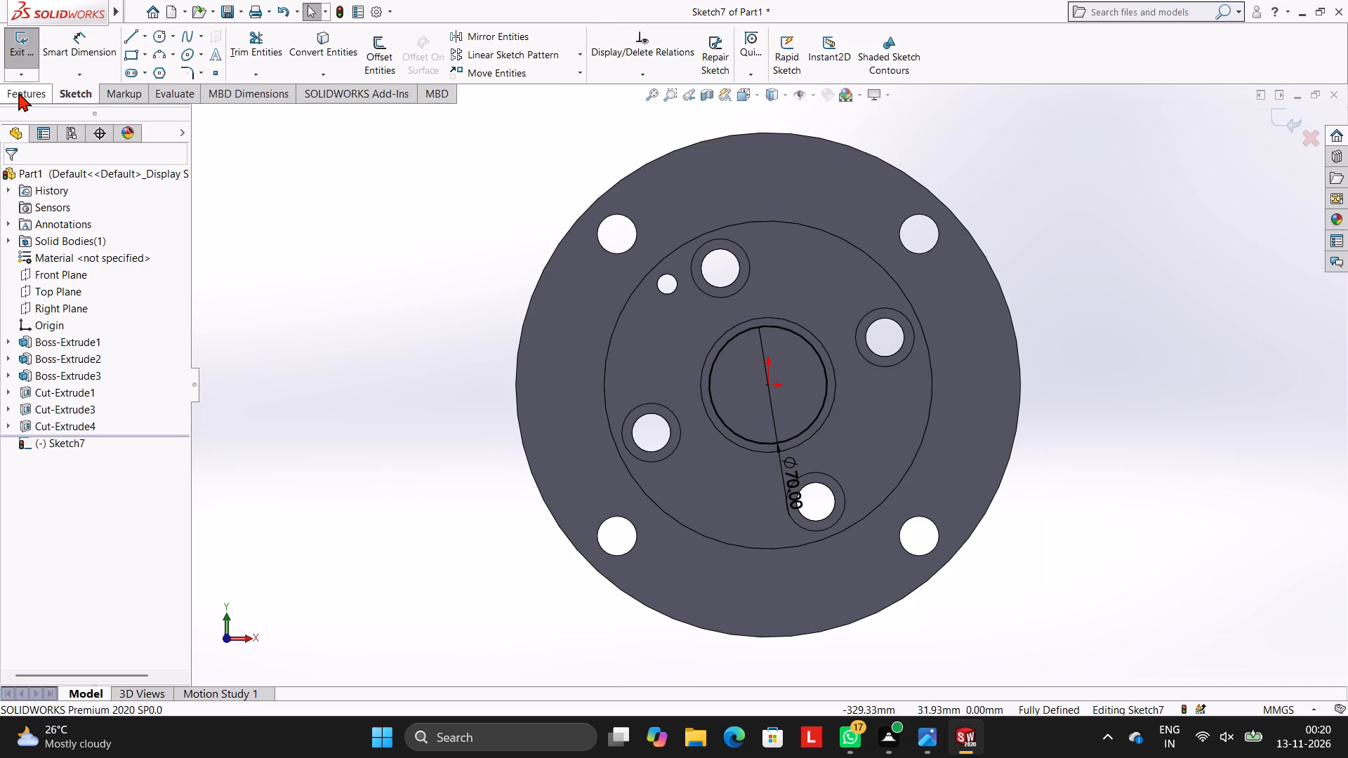
Cut-extrude the 70 mm circle with a blind depth of 50 mm.
{"action": "left_click", "coordinate": [18, 92]}
{"action": "left_click", "coordinate": [227, 62]}
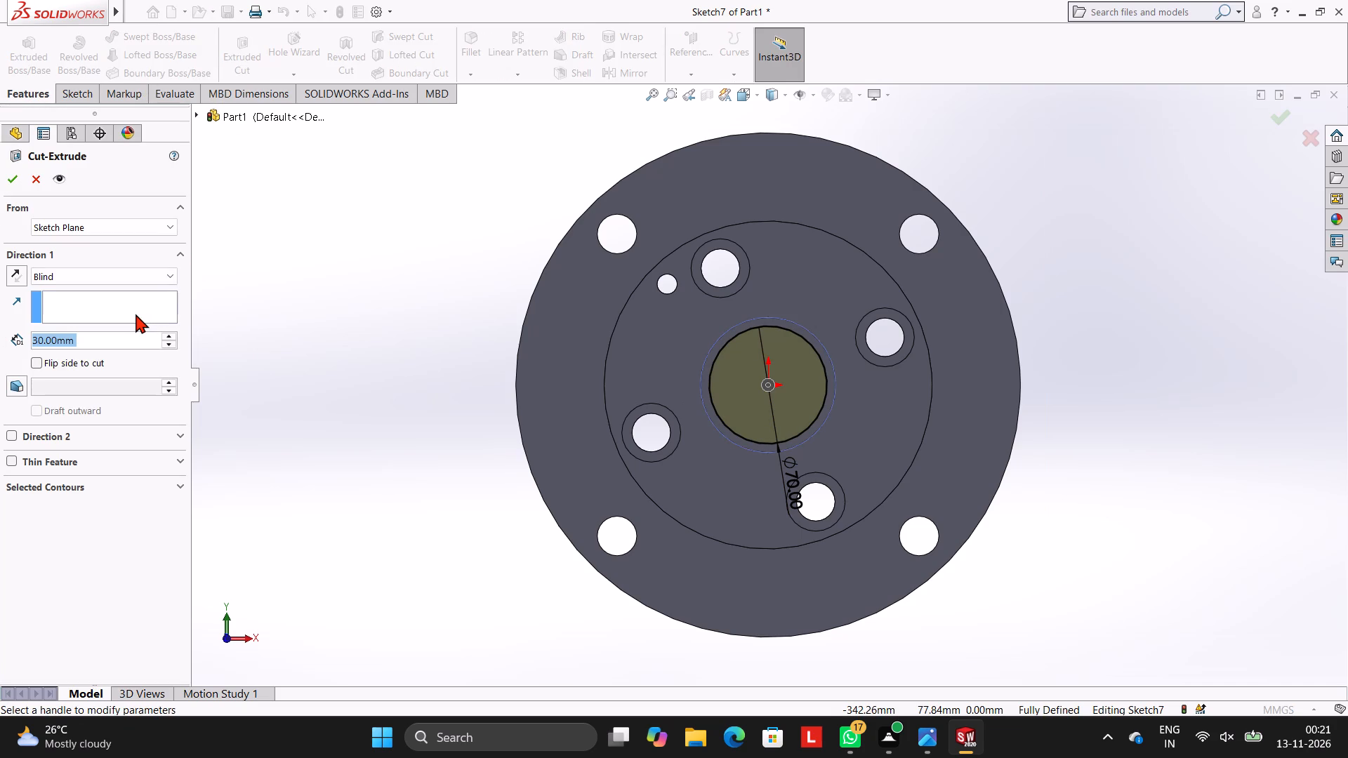
{"action": "type", "text": "50"}
{"action": "key", "text": "Return"}
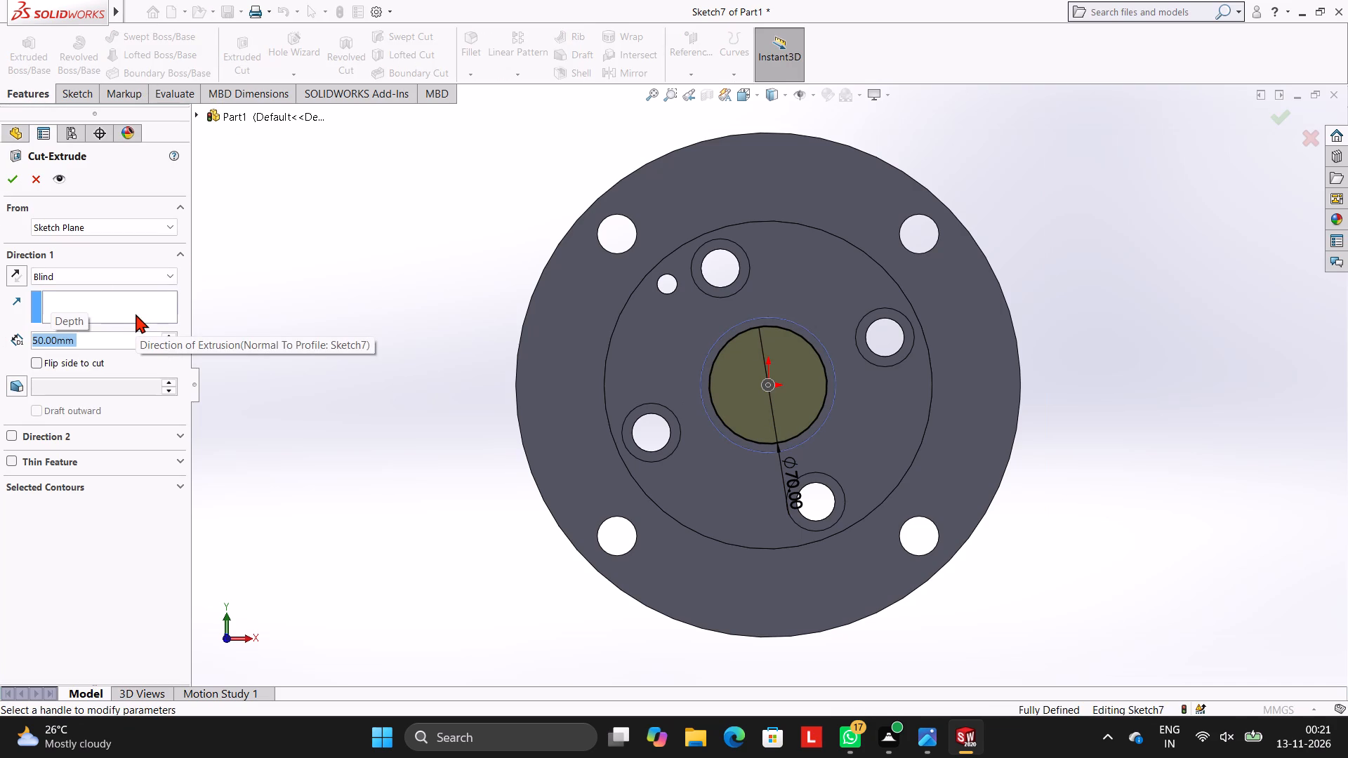
{"action": "left_click", "coordinate": [15, 174]}
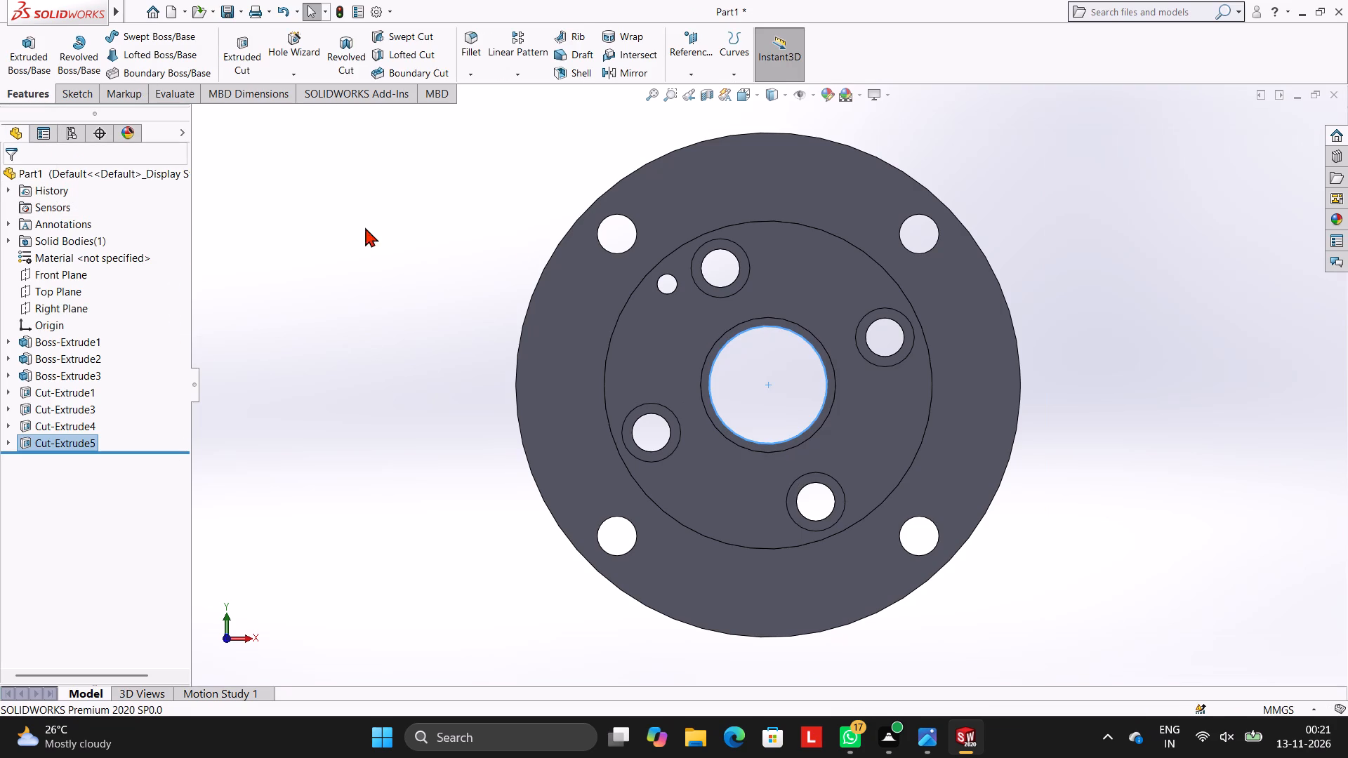
{"action": "key", "text": "Escape"}
{"action": "left_click", "coordinate": [474, 239]}
Examine the flange's front, edge and back with its holes and central bore from several angles.
{"action": "middle_click_drag", "start_coordinate": [1022, 293], "coordinate": [1010, 223]}
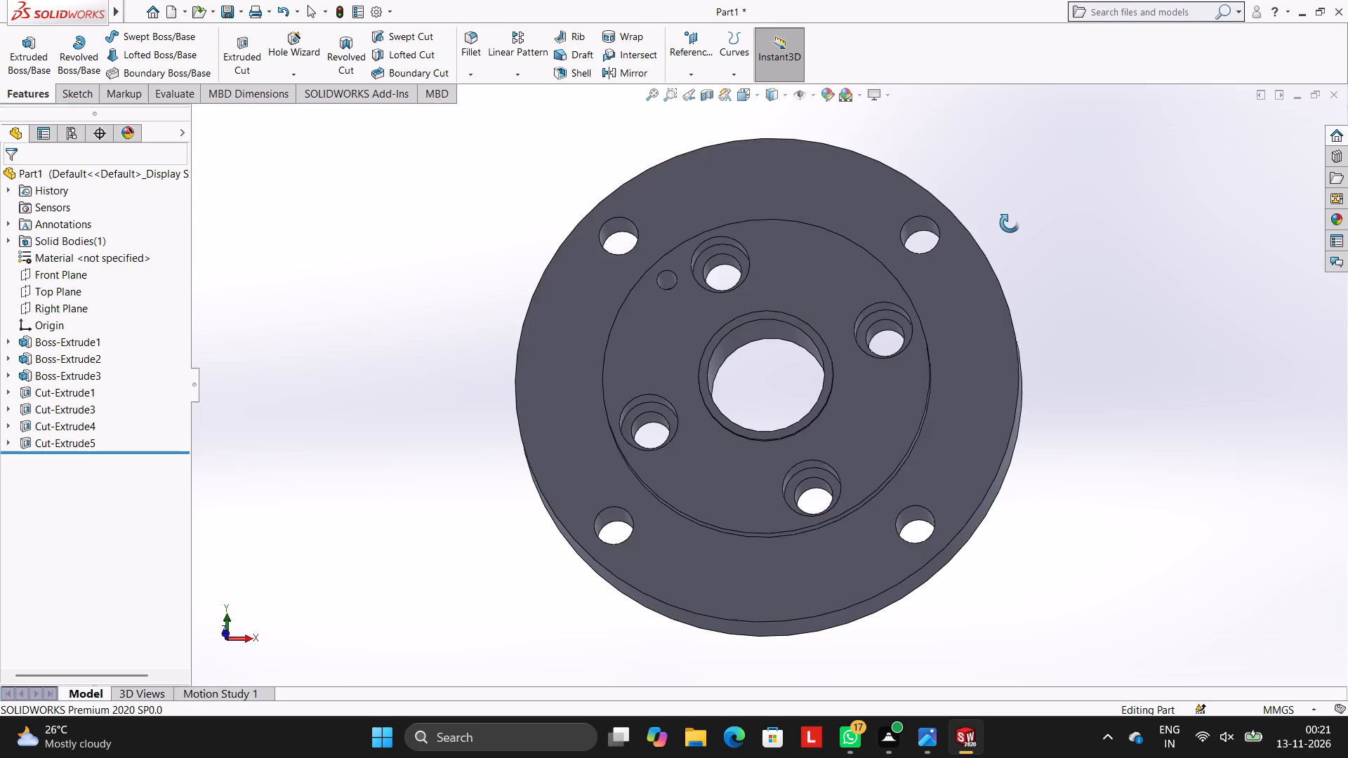
{"action": "middle_click_drag", "start_coordinate": [1010, 223], "coordinate": [1007, 218]}
{"action": "scroll", "coordinate": [985, 278], "scroll_direction": "up", "scroll_amount": 2}
{"action": "middle_click_drag", "start_coordinate": [1046, 277], "coordinate": [1043, 224]}
{"action": "middle_click_drag", "start_coordinate": [982, 326], "coordinate": [1014, 297]}
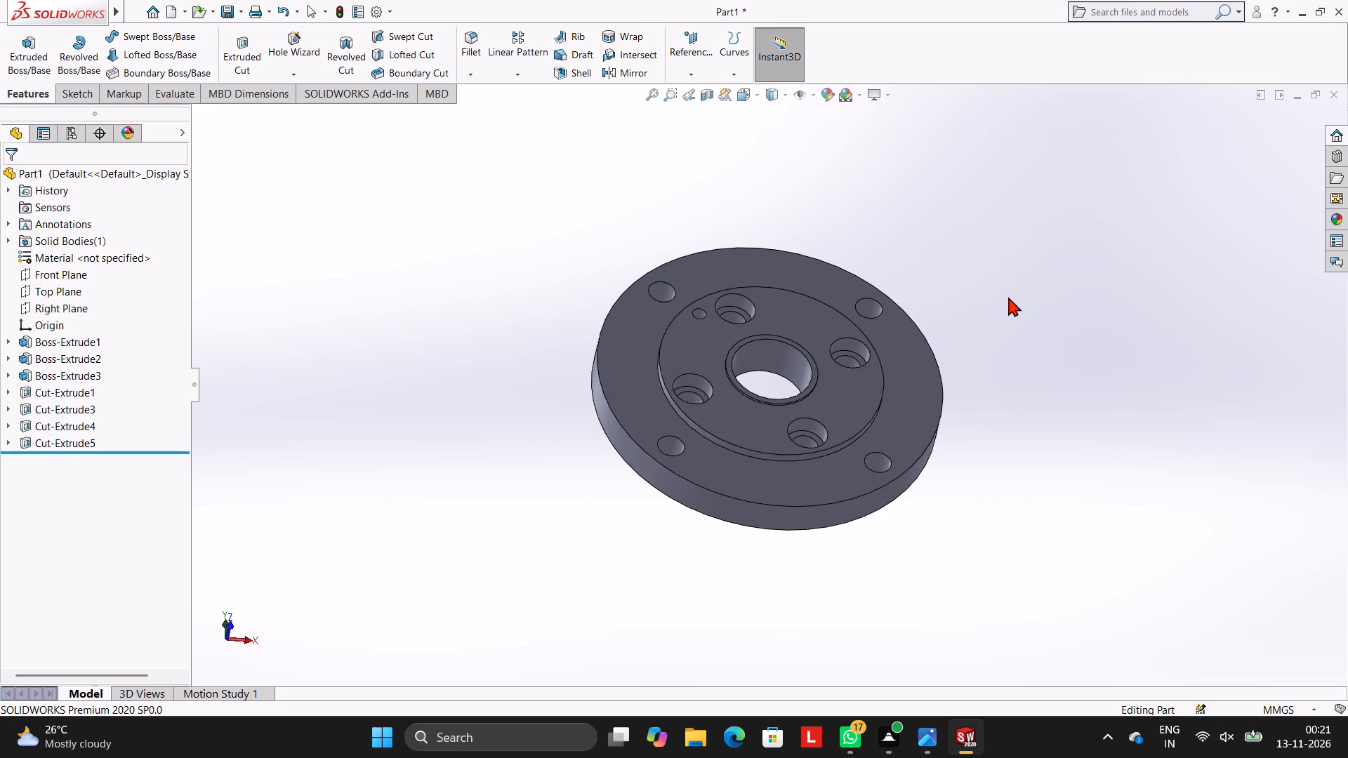
{"action": "middle_click_drag", "start_coordinate": [953, 348], "coordinate": [1061, 343]}
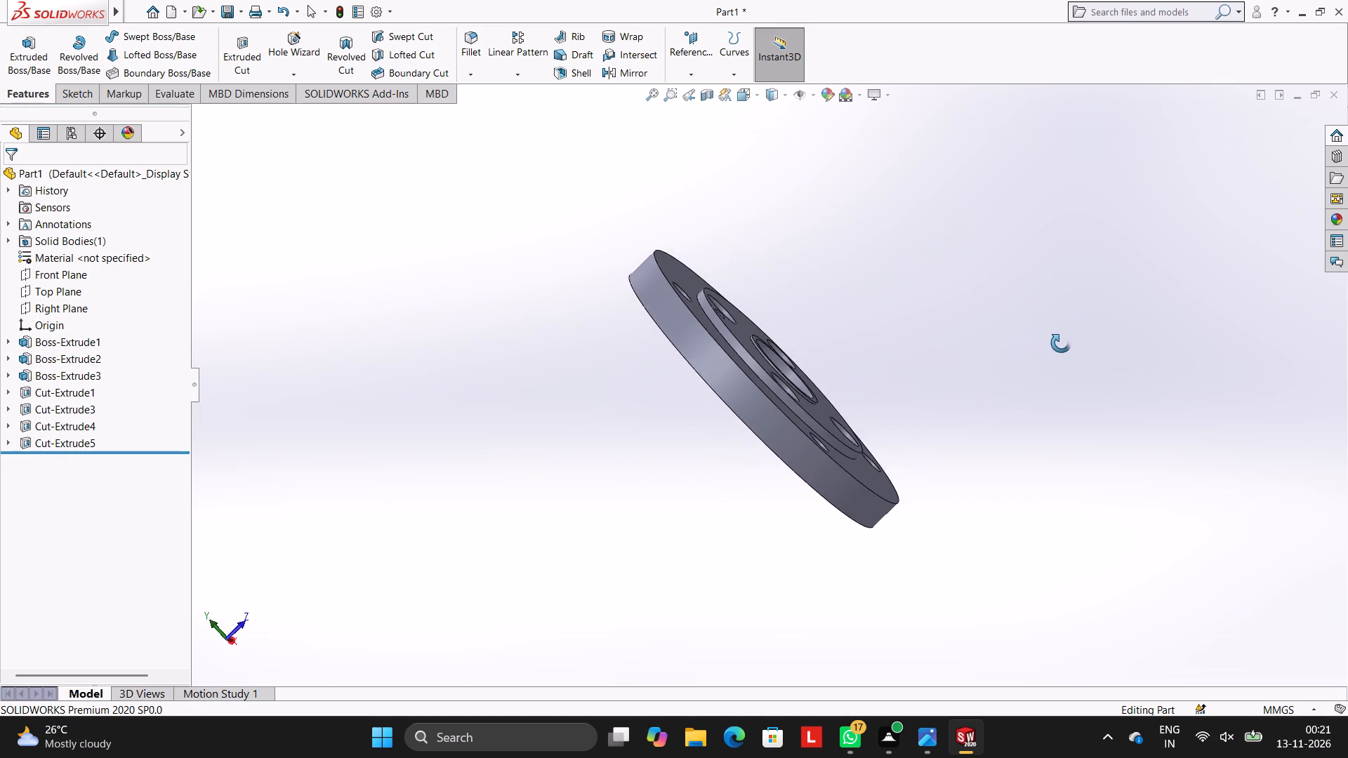
{"action": "middle_click_drag", "start_coordinate": [1061, 343], "coordinate": [1057, 346]}
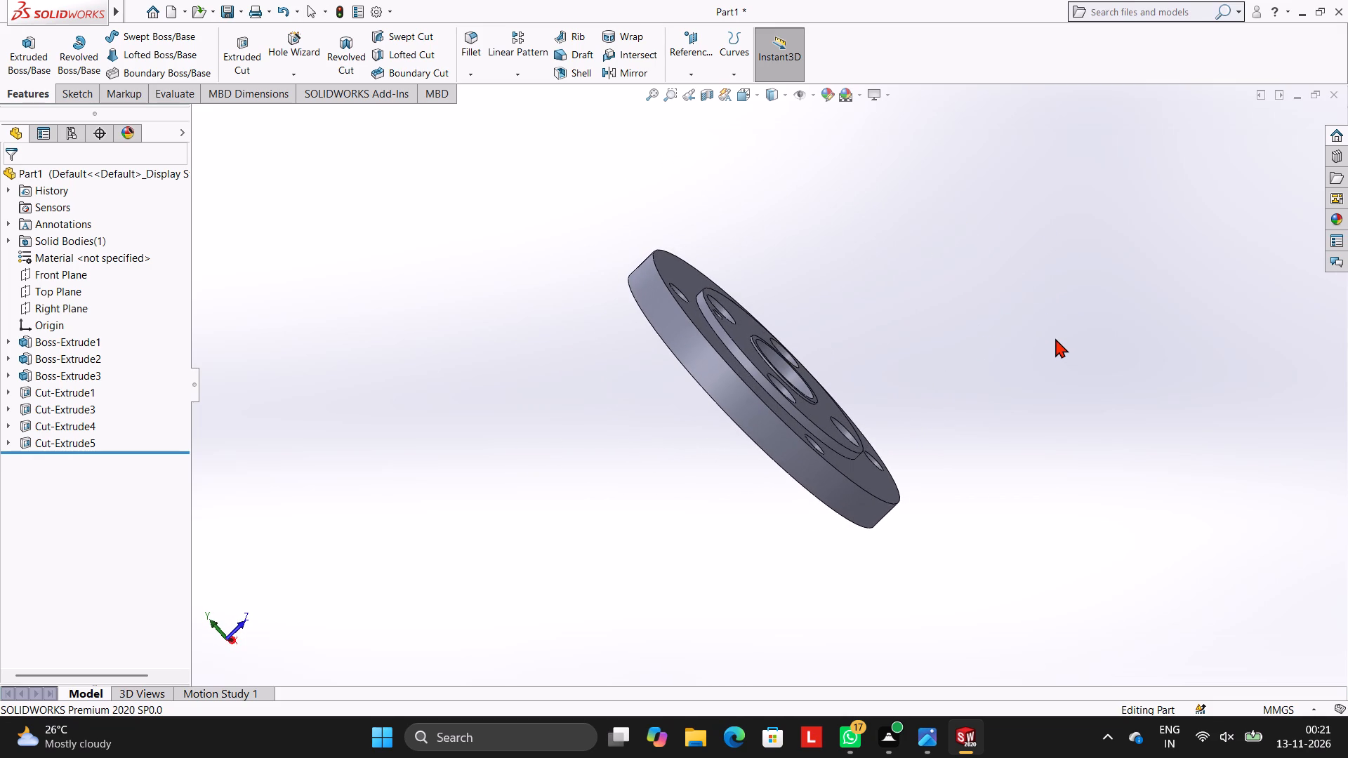
{"action": "middle_click_drag", "start_coordinate": [927, 342], "coordinate": [982, 341]}
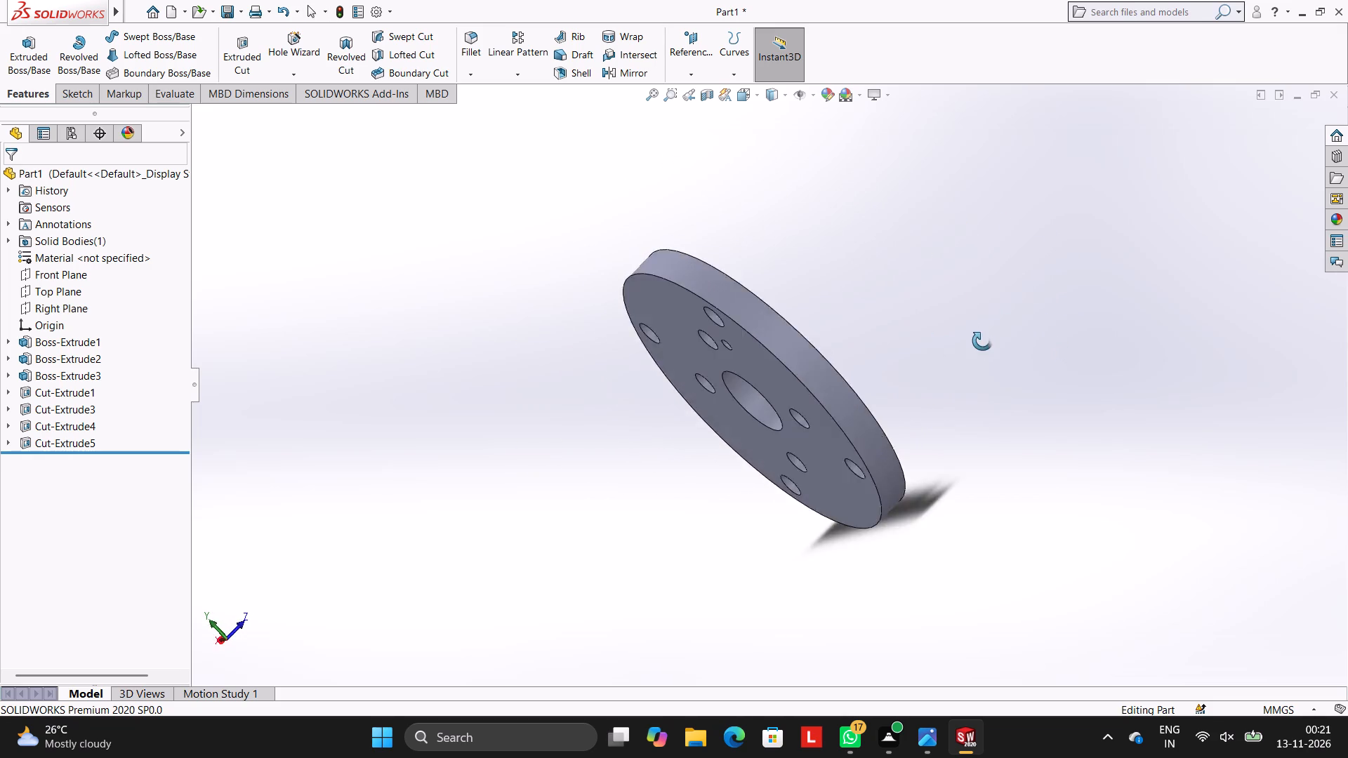
{"action": "middle_click_drag", "start_coordinate": [982, 341], "coordinate": [813, 366]}
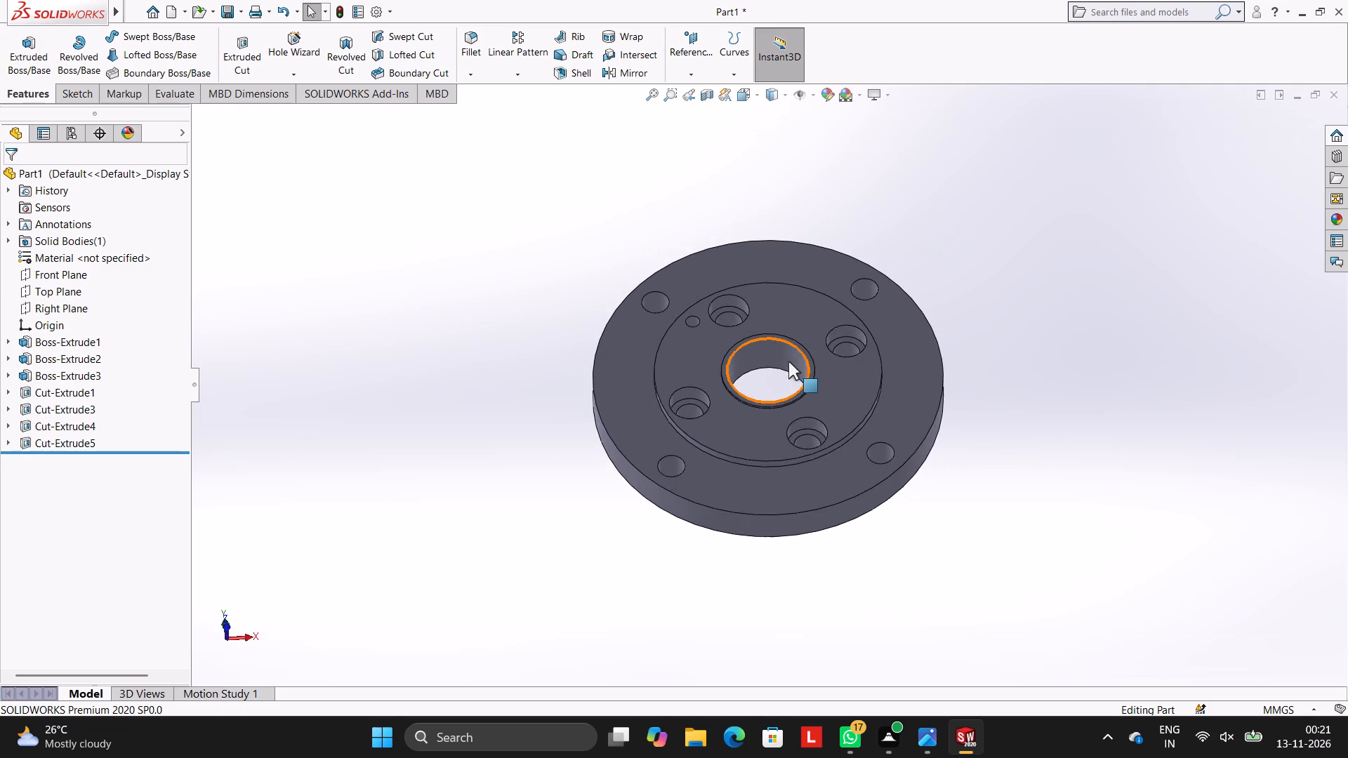
{"action": "scroll", "coordinate": [786, 346], "scroll_direction": "up", "scroll_amount": 2}
{"action": "scroll", "coordinate": [795, 343], "scroll_direction": "down", "scroll_amount": 2}
Apply the Yellow LED light appearance to the whole flange part.
{"action": "left_click", "coordinate": [1340, 213]}
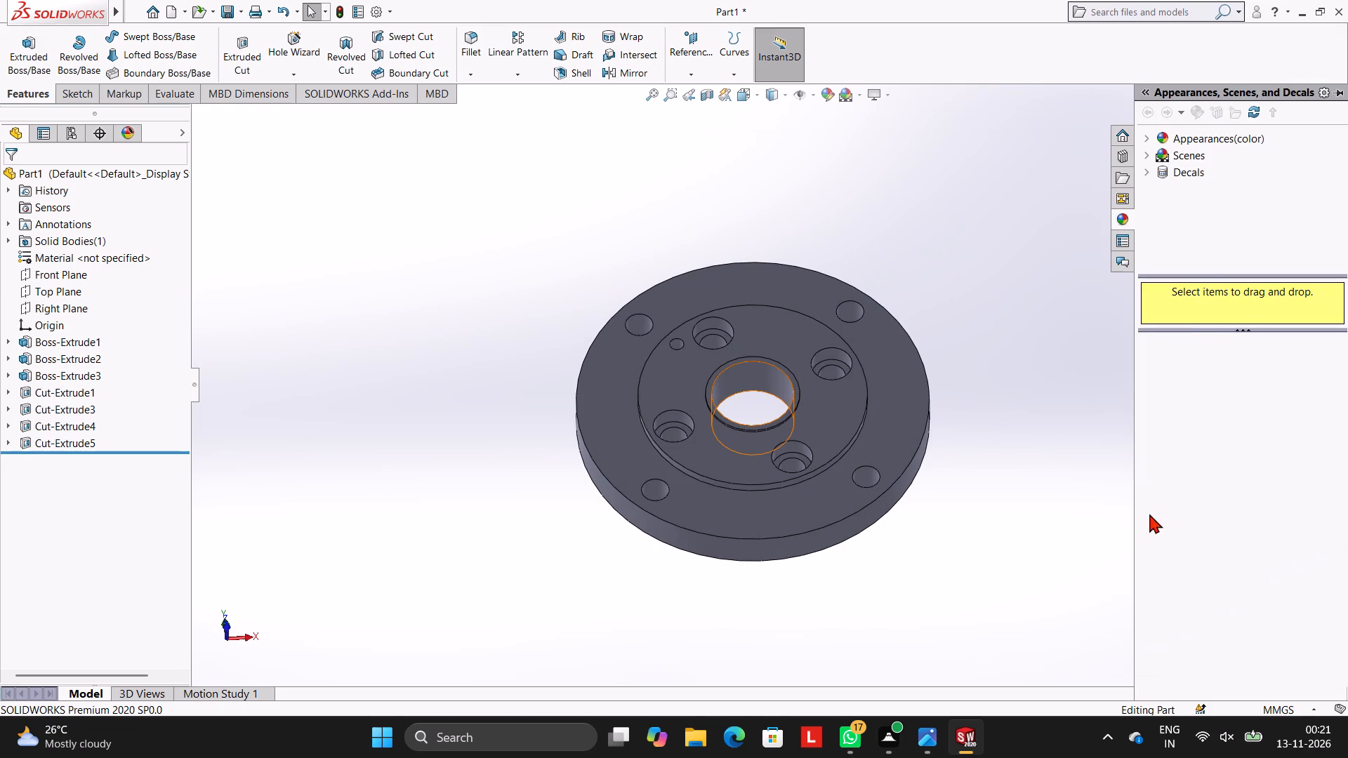
{"action": "left_click", "coordinate": [1147, 142]}
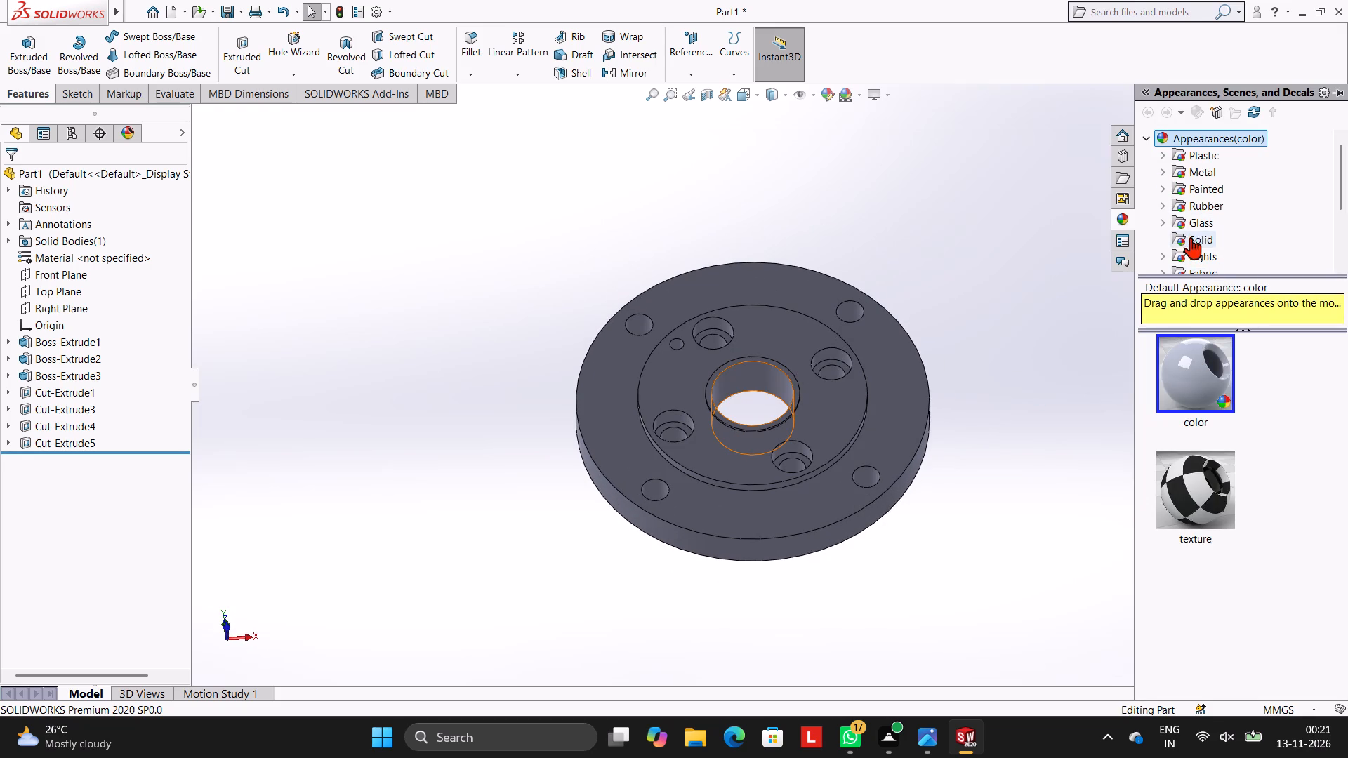
{"action": "left_click", "coordinate": [1161, 253]}
{"action": "scroll", "coordinate": [1182, 237], "scroll_direction": "down", "scroll_amount": 2}
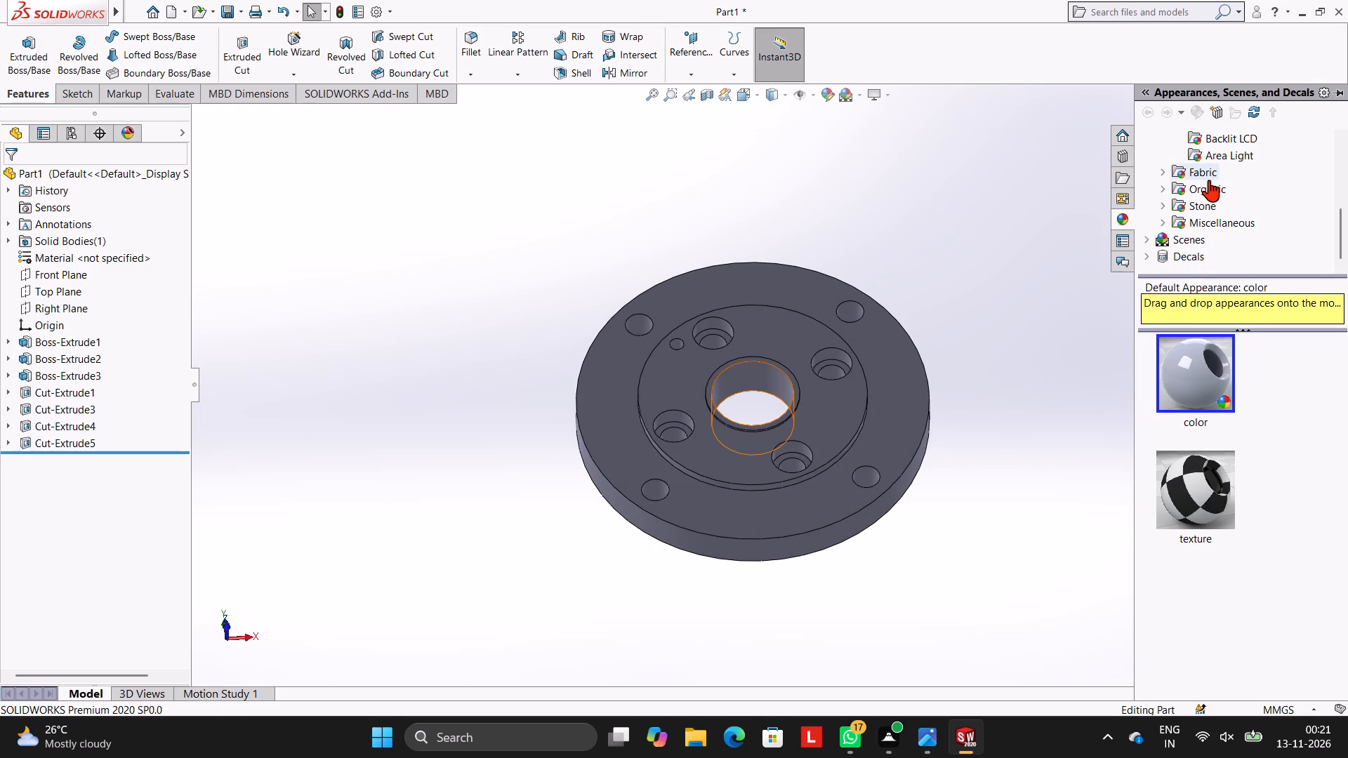
{"action": "scroll", "coordinate": [1209, 180], "scroll_direction": "up", "scroll_amount": 1}
{"action": "left_click", "coordinate": [1208, 152]}
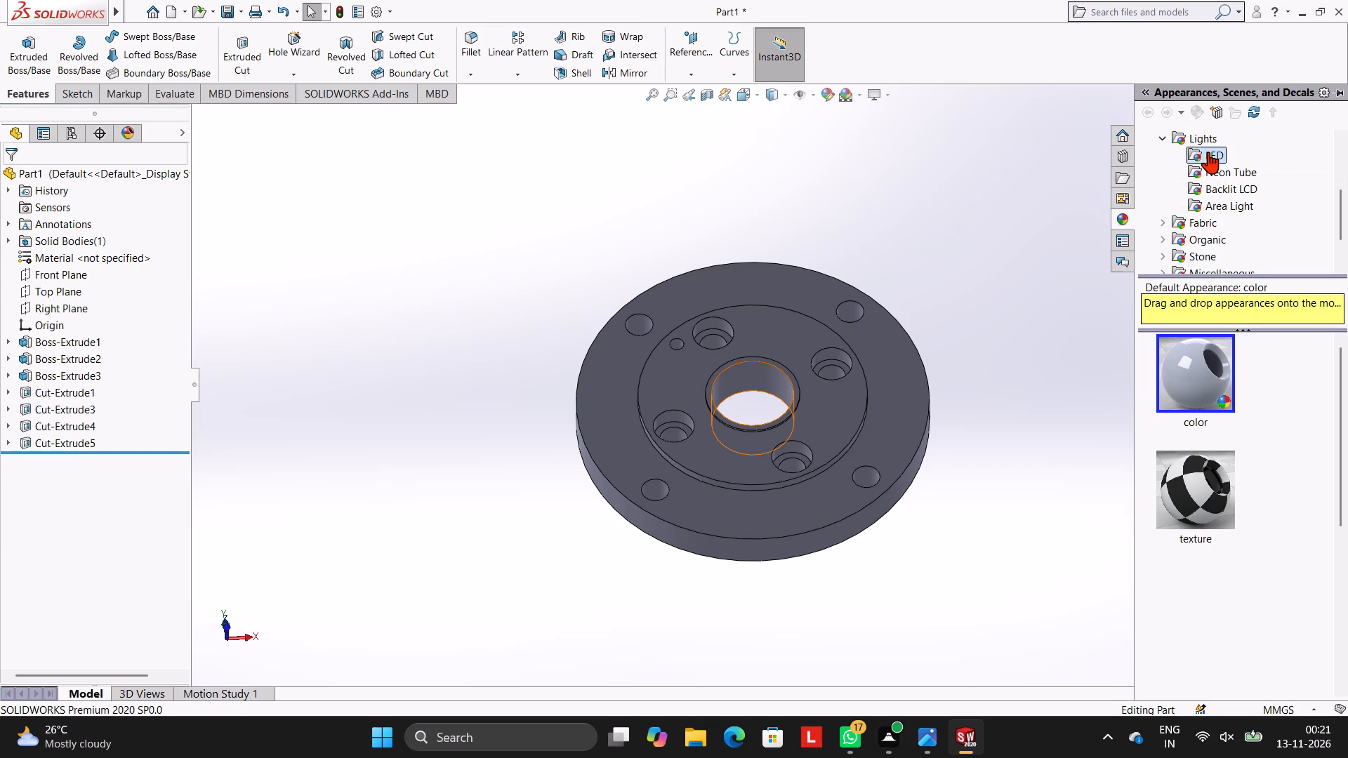
{"action": "scroll", "coordinate": [1203, 512], "scroll_direction": "down", "scroll_amount": 1}
{"action": "left_click_drag", "start_coordinate": [1191, 430], "coordinate": [913, 413]}
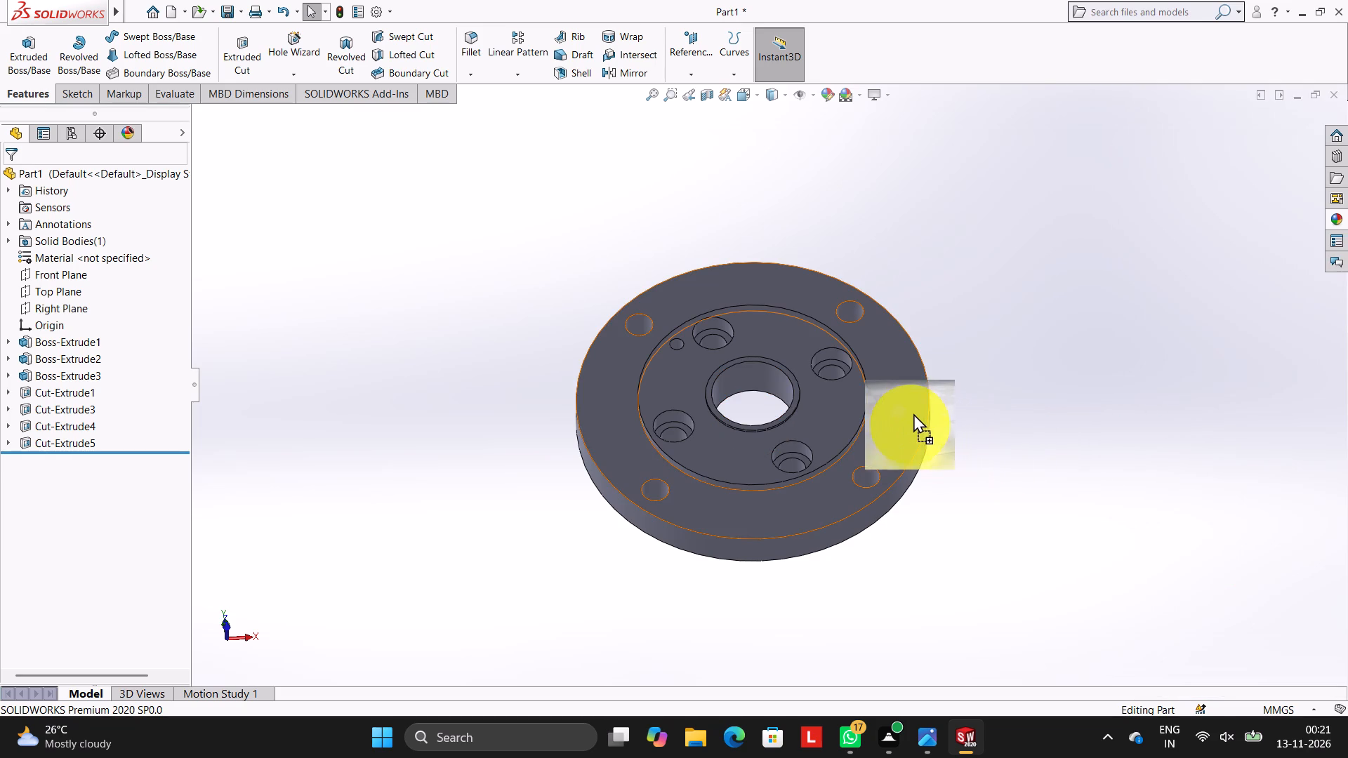
{"action": "left_click_drag", "start_coordinate": [913, 413], "coordinate": [894, 399]}
{"action": "left_click", "coordinate": [894, 399]}
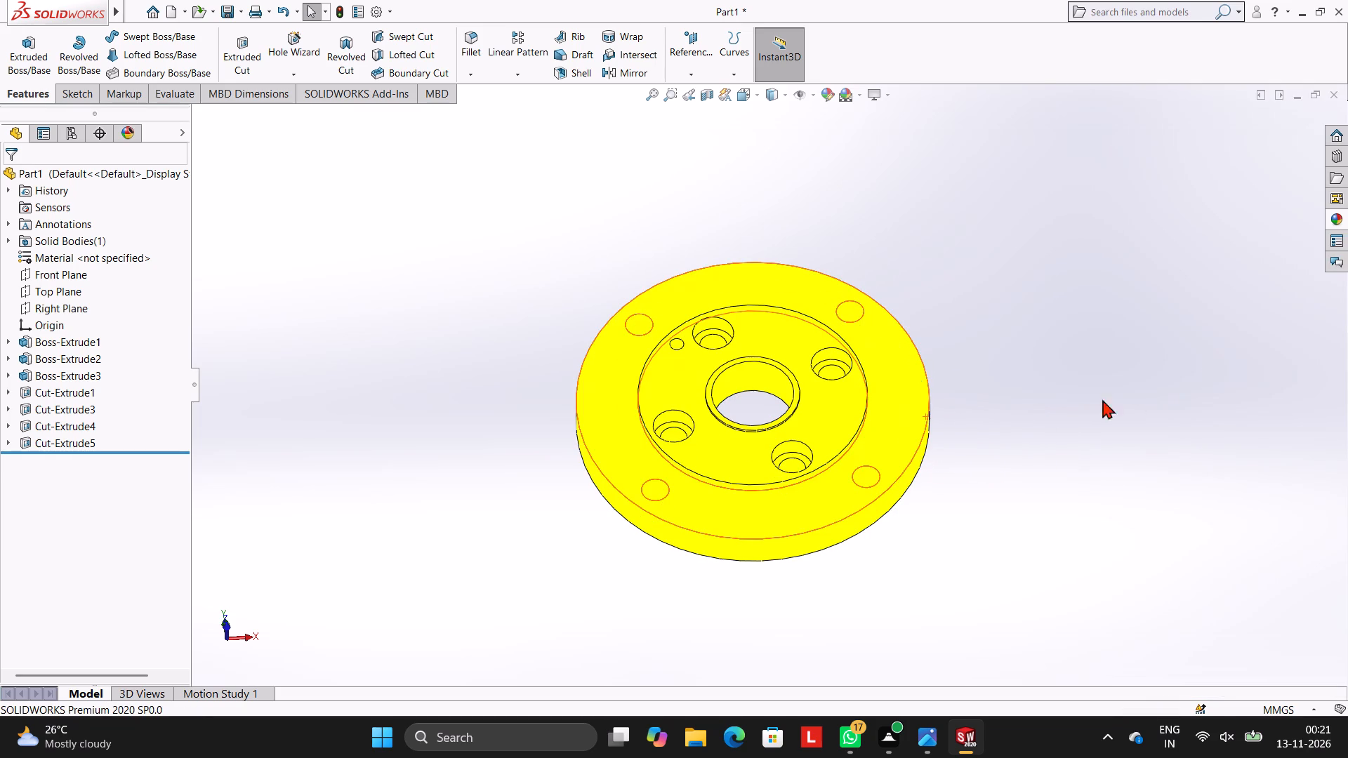
Apply the Blue LED appearance to the larger raised boss feature, Boss-Extrude2.
{"action": "left_click", "coordinate": [1335, 222]}
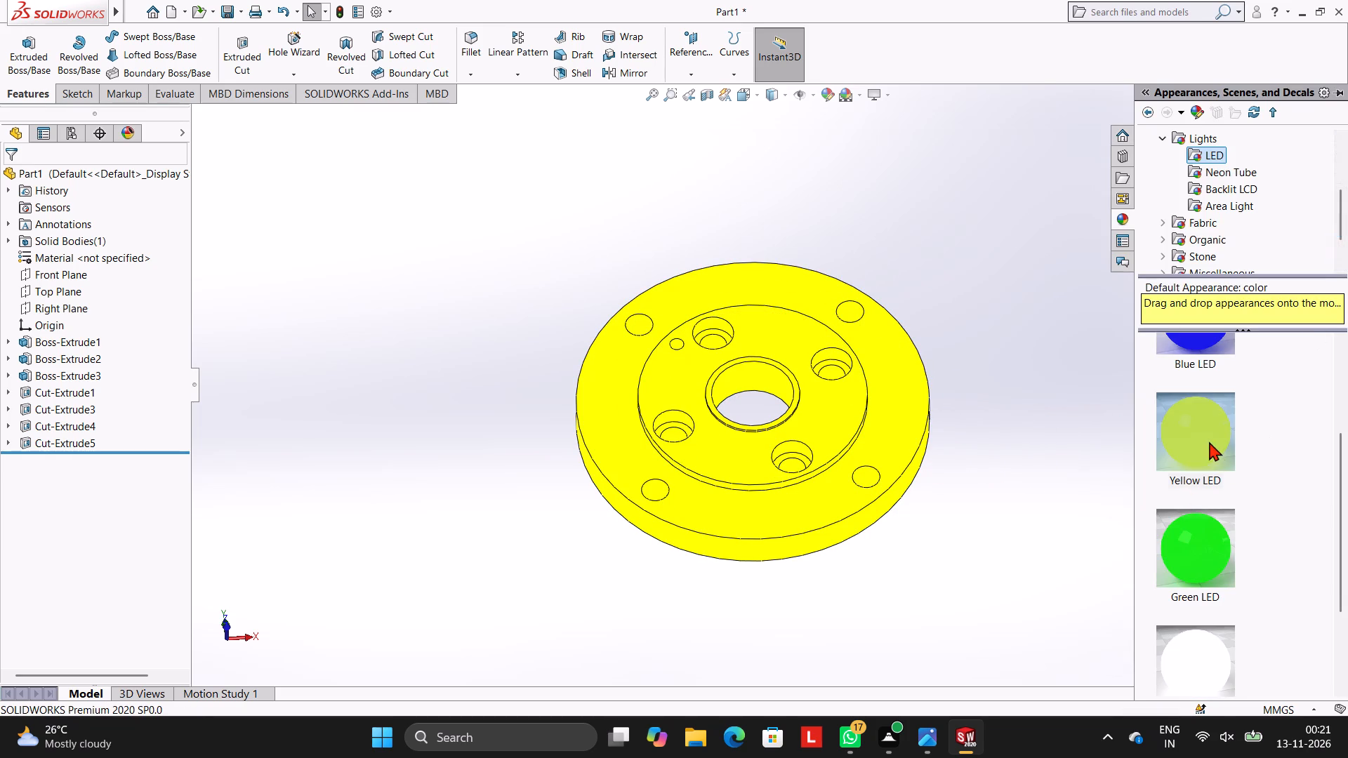
{"action": "scroll", "coordinate": [1209, 441], "scroll_direction": "up", "scroll_amount": 1}
{"action": "left_click_drag", "start_coordinate": [1204, 479], "coordinate": [838, 408]}
{"action": "left_click", "coordinate": [838, 408]}
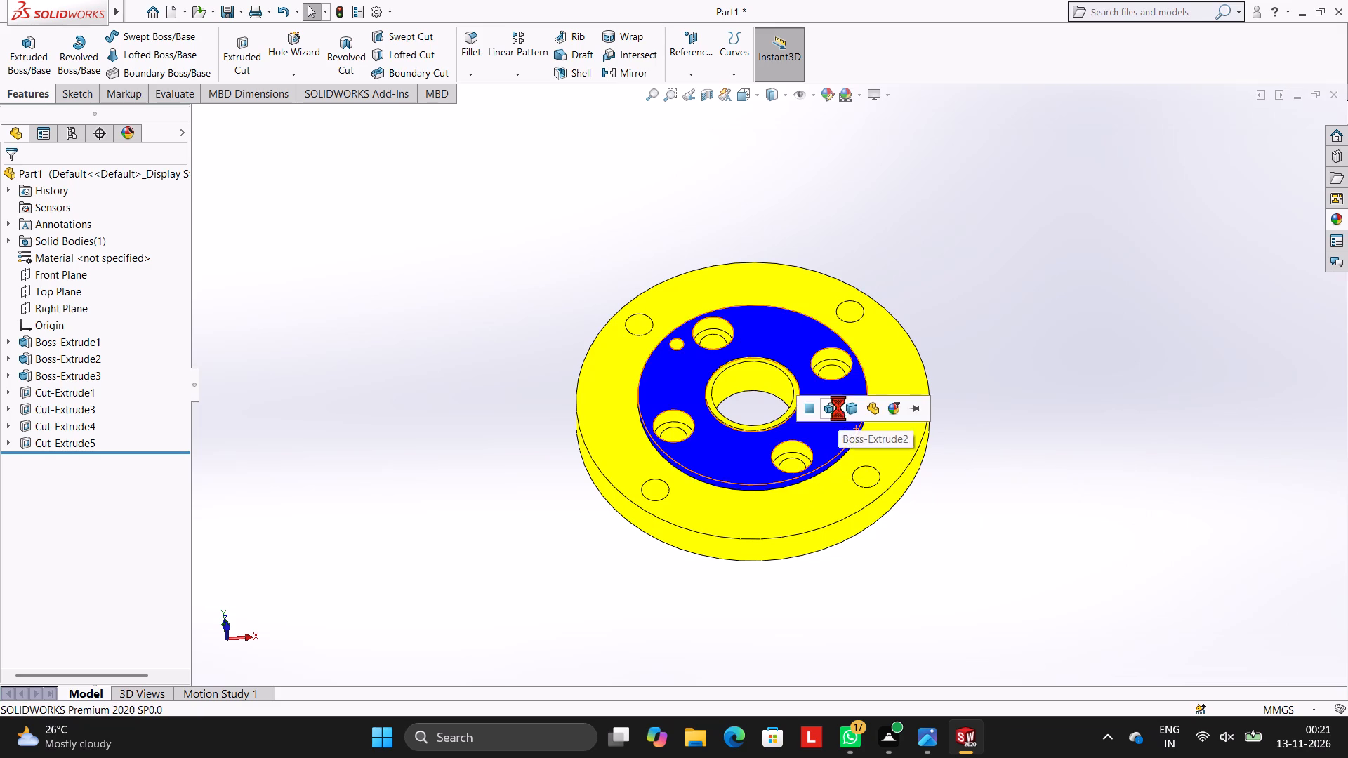
Apply the Red LED appearance to the central 70 mm bore.
{"action": "left_click", "coordinate": [1333, 220]}
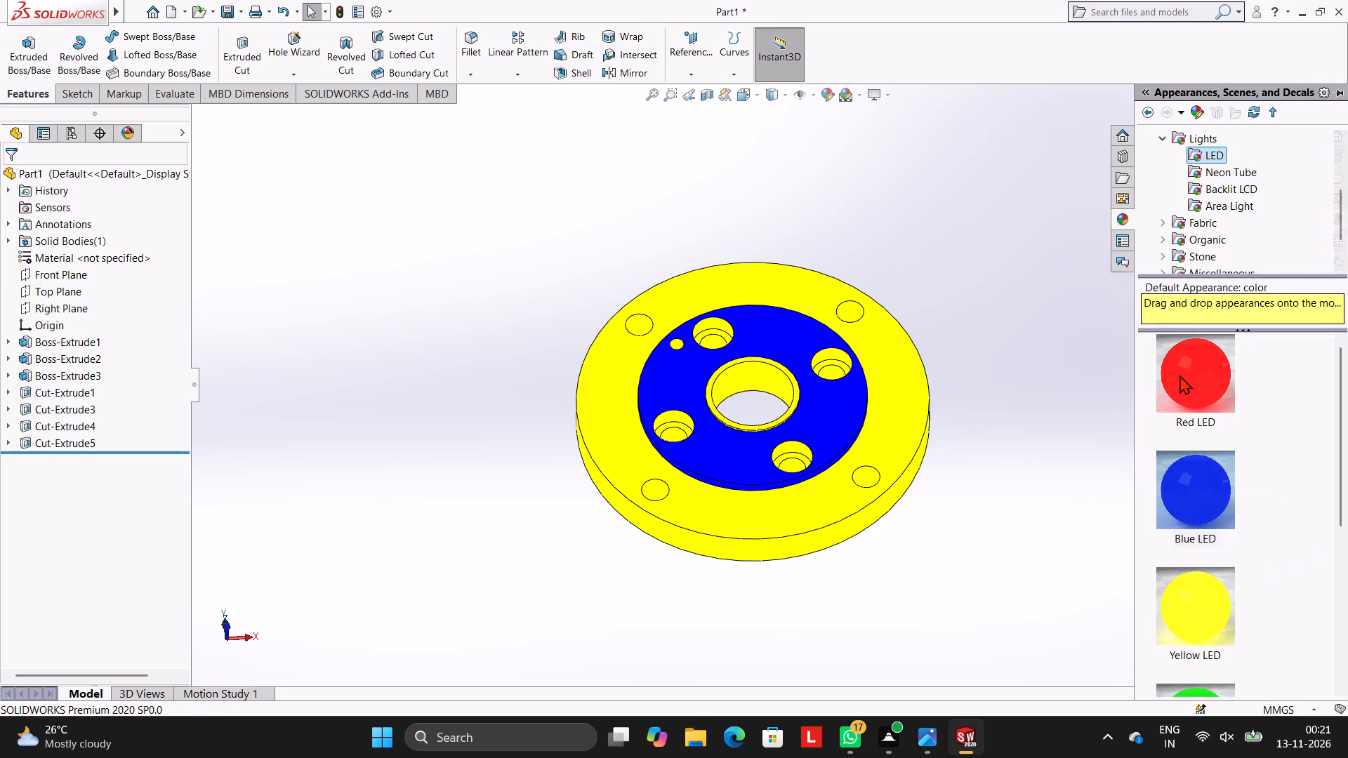
{"action": "left_click_drag", "start_coordinate": [1179, 375], "coordinate": [727, 397]}
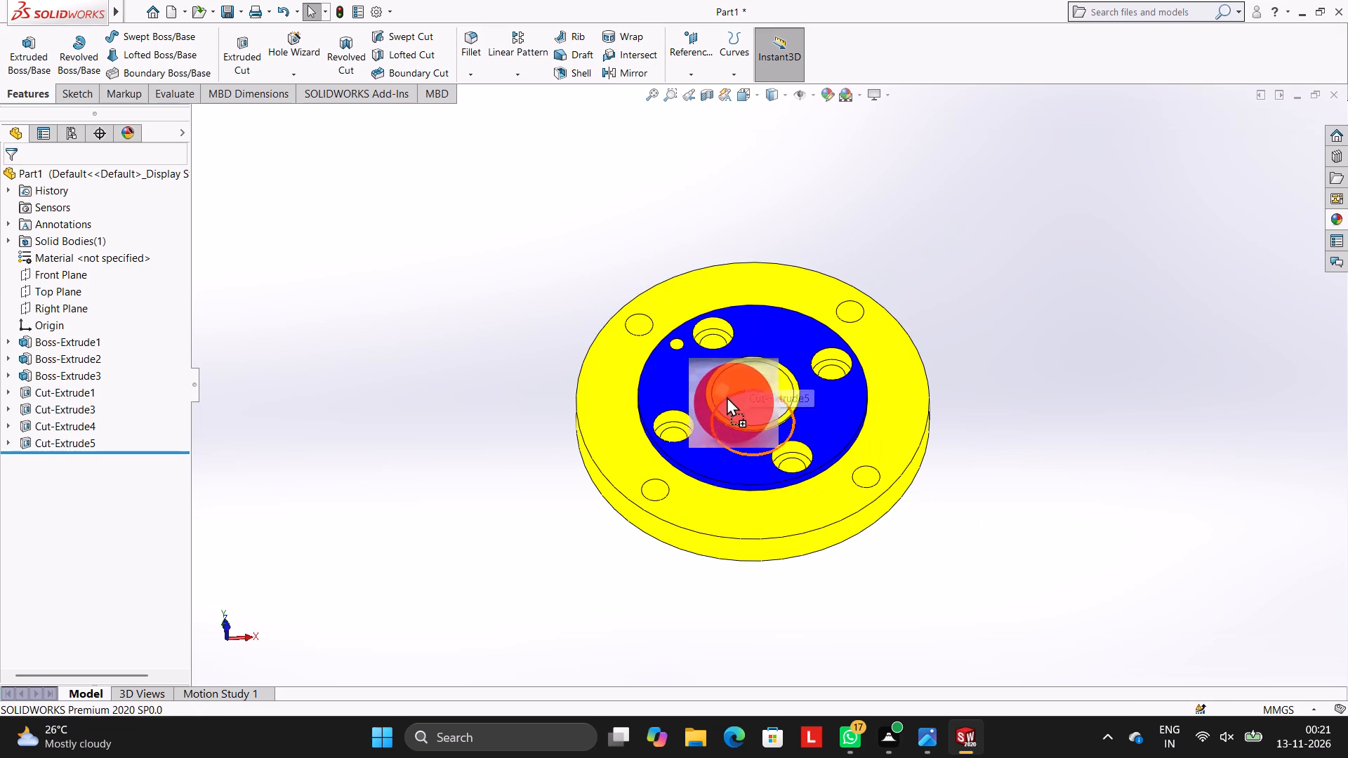
{"action": "left_click_drag", "start_coordinate": [727, 397], "coordinate": [744, 362]}
{"action": "left_click", "coordinate": [744, 362]}
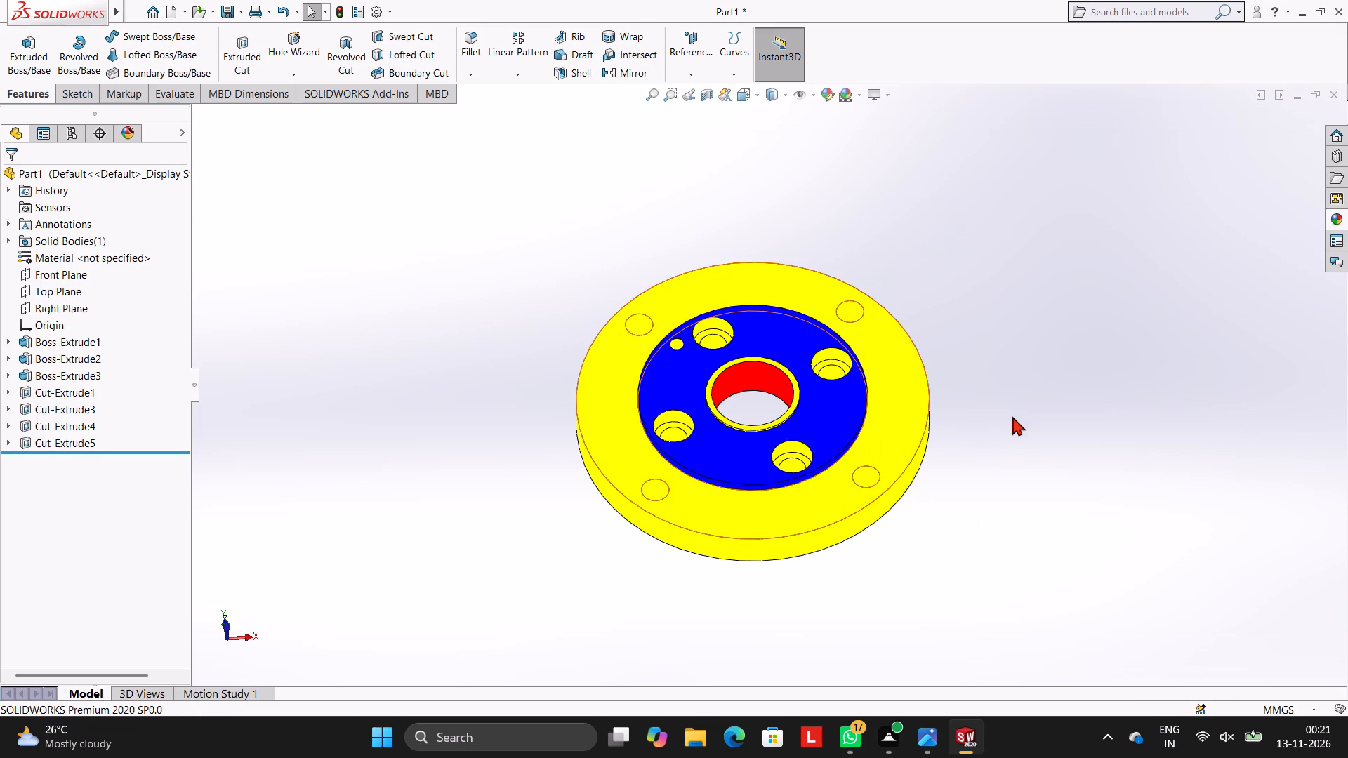
Apply the Green LED appearance to the 23 mm cut feature inside the four counterbored holes.
{"action": "scroll", "coordinate": [774, 359], "scroll_direction": "down", "scroll_amount": 3}
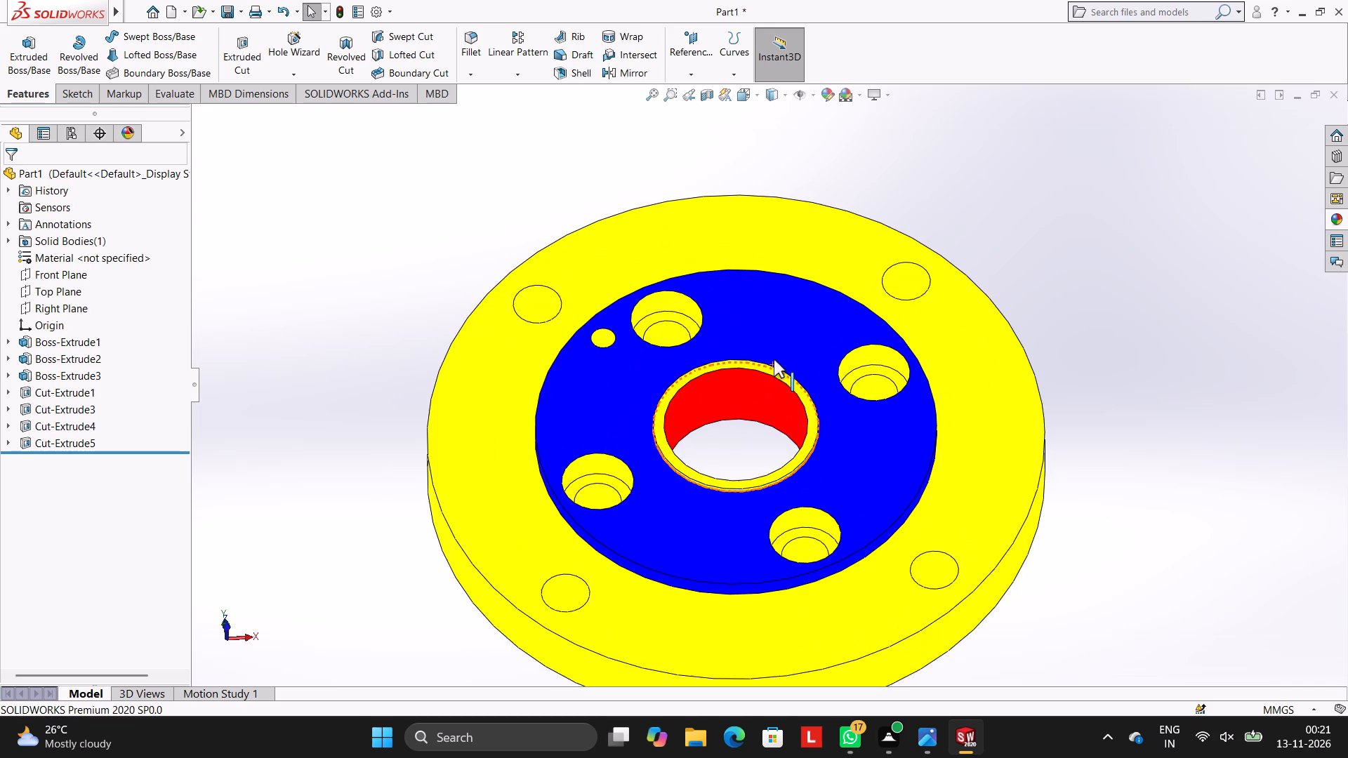
{"action": "left_click", "coordinate": [1340, 215]}
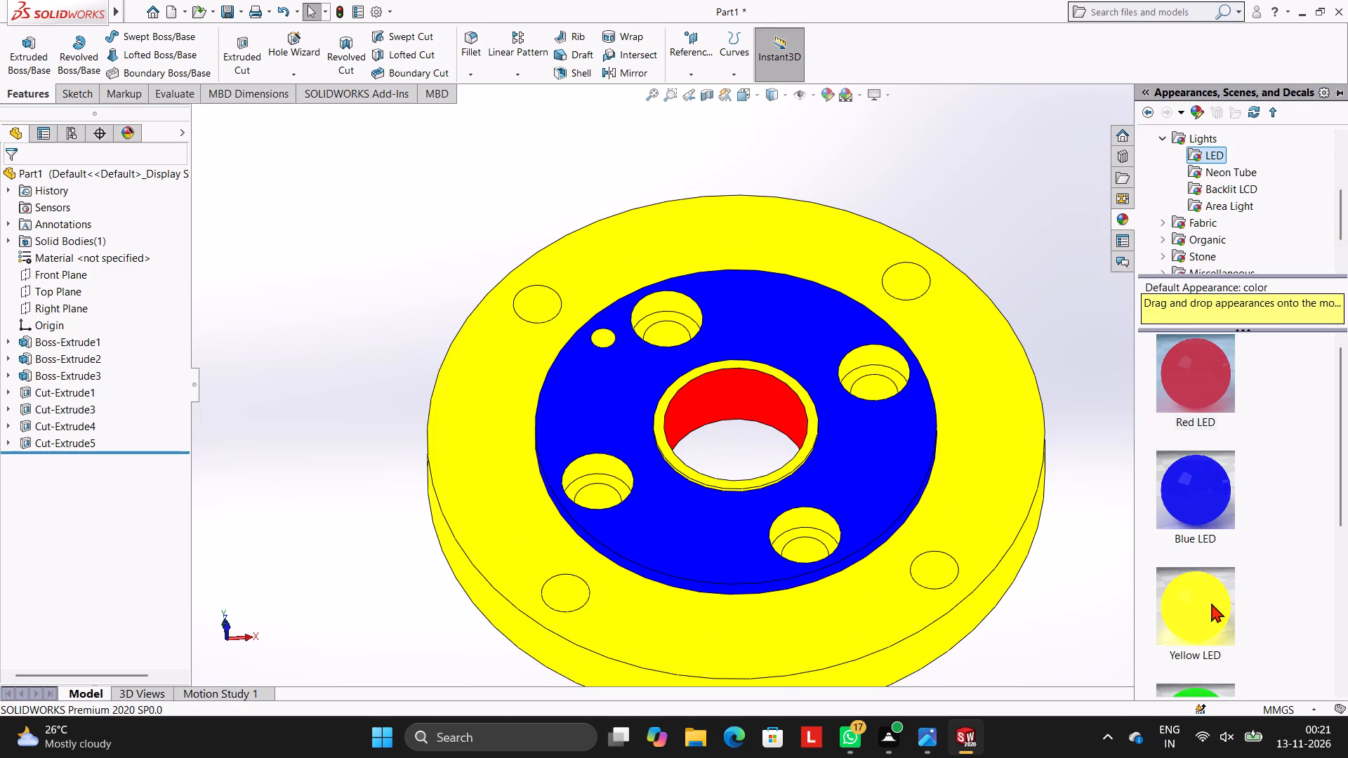
{"action": "scroll", "coordinate": [1232, 560], "scroll_direction": "down", "scroll_amount": 1}
{"action": "left_click_drag", "start_coordinate": [1208, 554], "coordinate": [885, 369]}
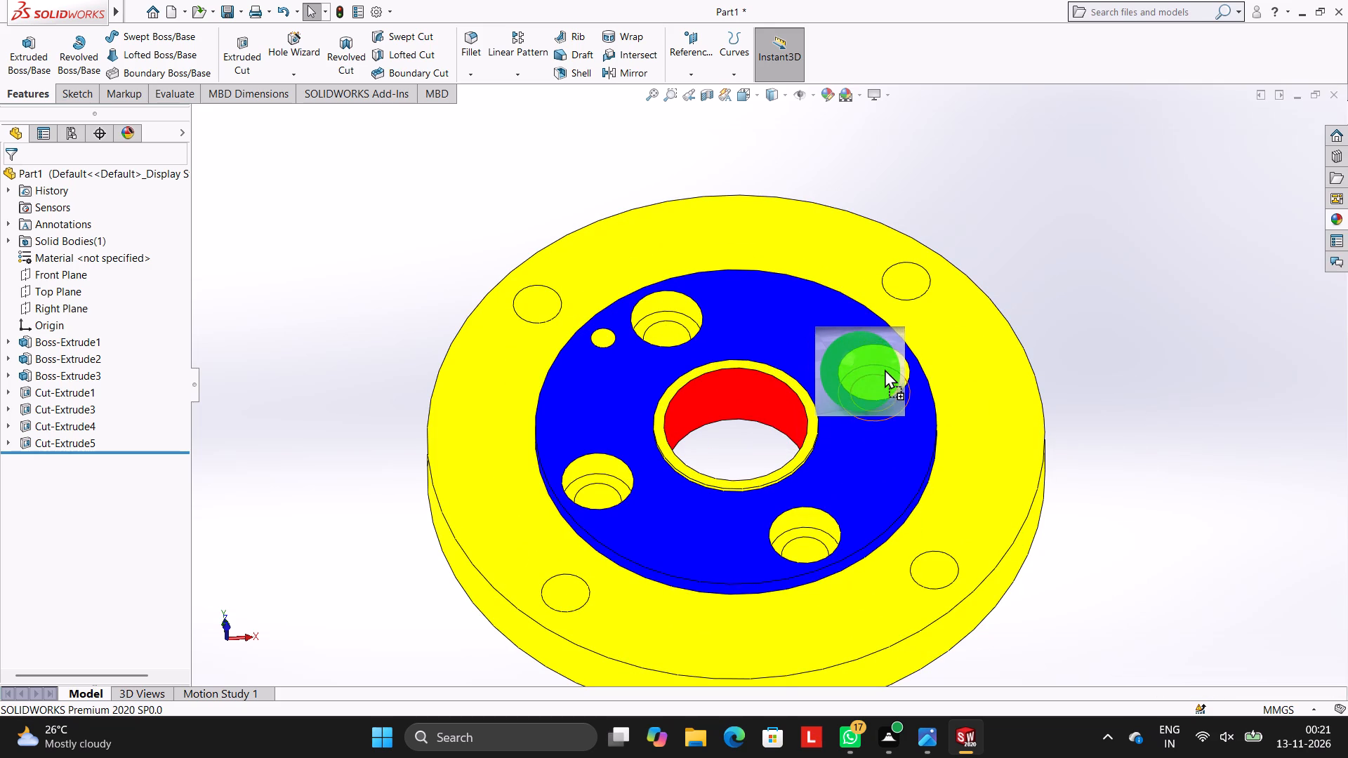
{"action": "left_click_drag", "start_coordinate": [885, 369], "coordinate": [883, 383]}
{"action": "left_click", "coordinate": [883, 383]}
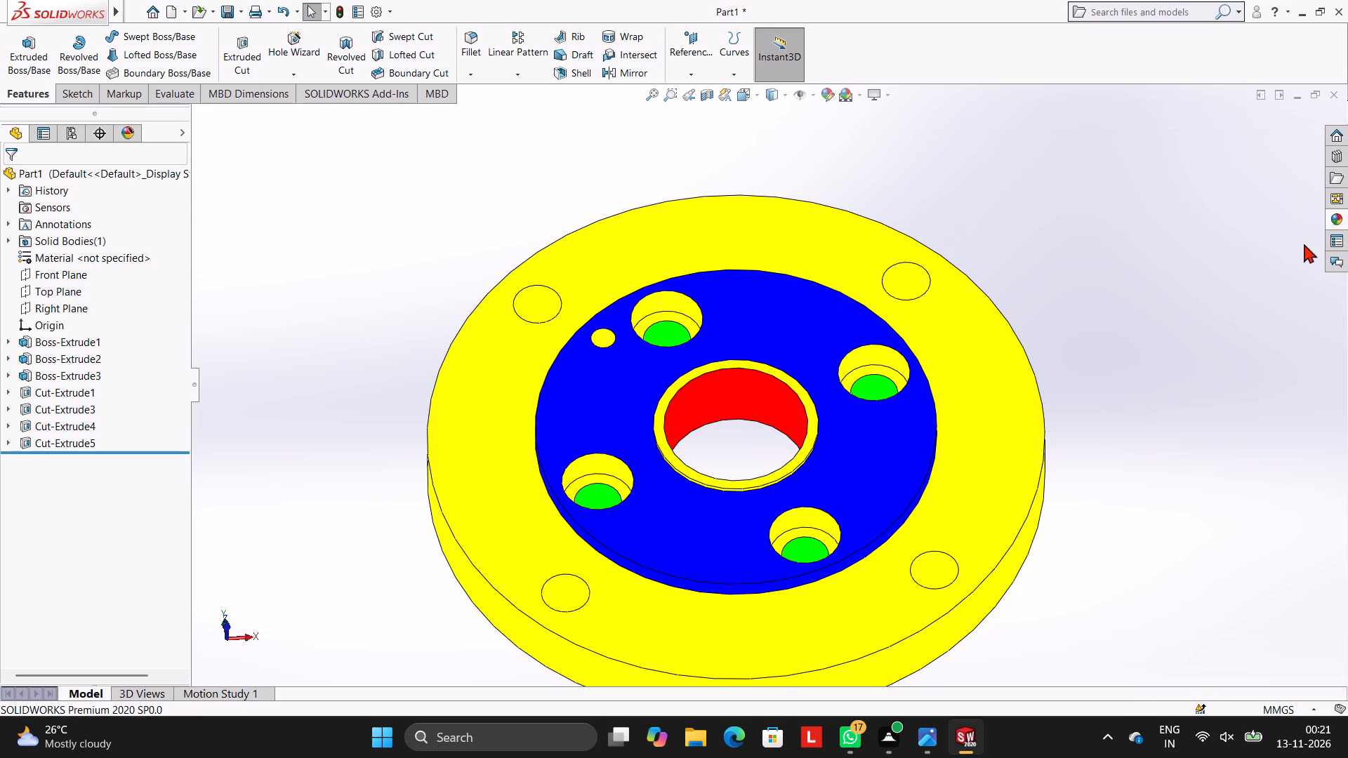
Apply the Green LED appearance to the cut feature of the four outer bolt holes and the small hole.
{"action": "left_click", "coordinate": [1337, 213]}
{"action": "left_click_drag", "start_coordinate": [1214, 526], "coordinate": [933, 262]}
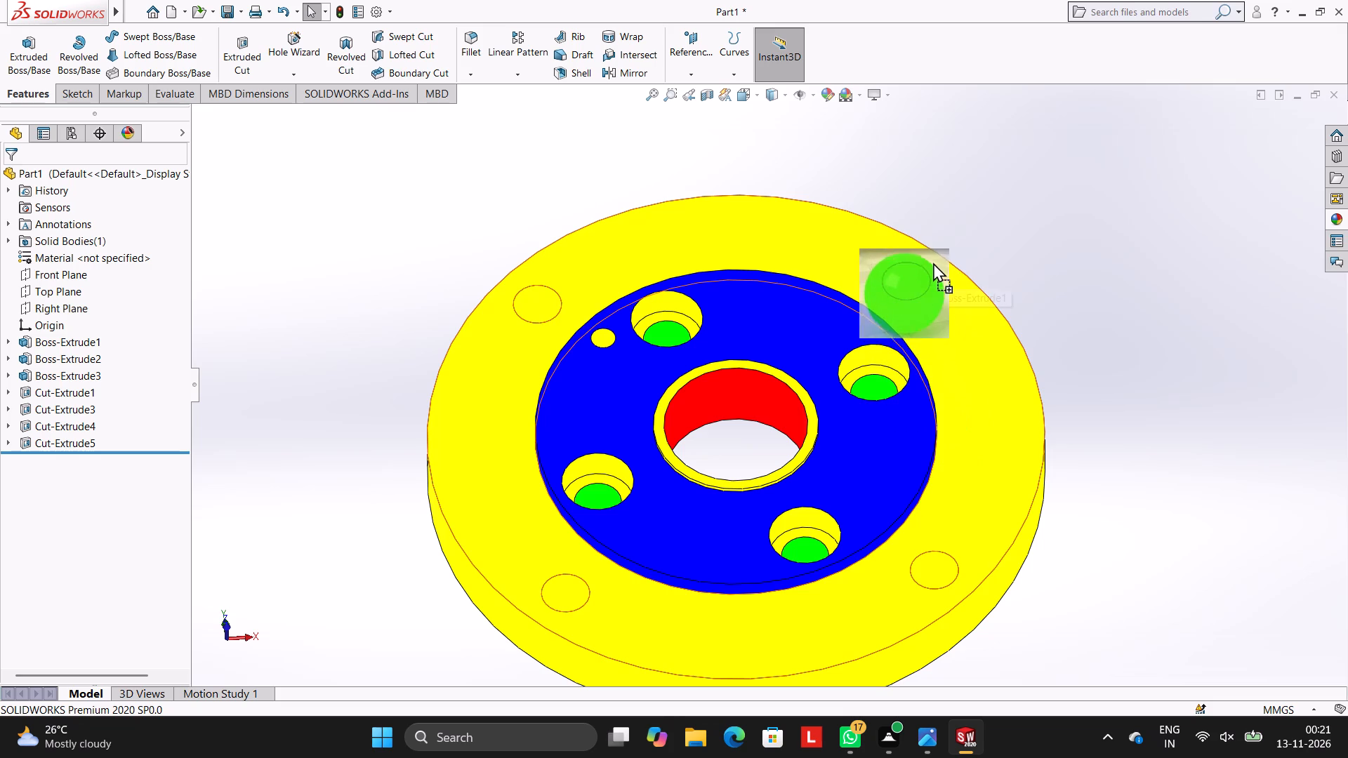
{"action": "left_click_drag", "start_coordinate": [933, 262], "coordinate": [918, 270]}
{"action": "left_click", "coordinate": [918, 270]}
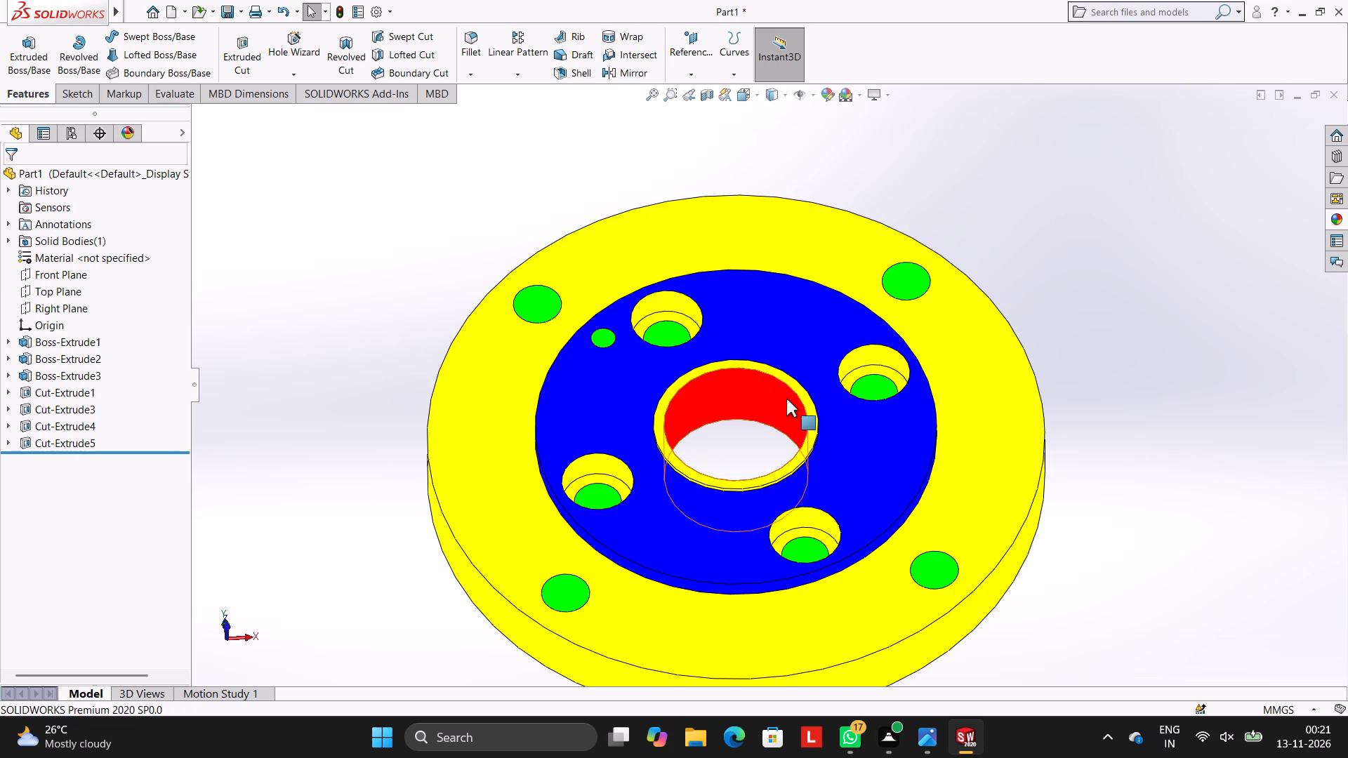
Apply the Red LED appearance to the cut feature forming the wider counterbores of the four counterbored holes.
{"action": "scroll", "coordinate": [800, 364], "scroll_direction": "down", "scroll_amount": 3}
{"action": "scroll", "coordinate": [582, 298], "scroll_direction": "up", "scroll_amount": 2}
{"action": "scroll", "coordinate": [582, 298], "scroll_direction": "down", "scroll_amount": 4}
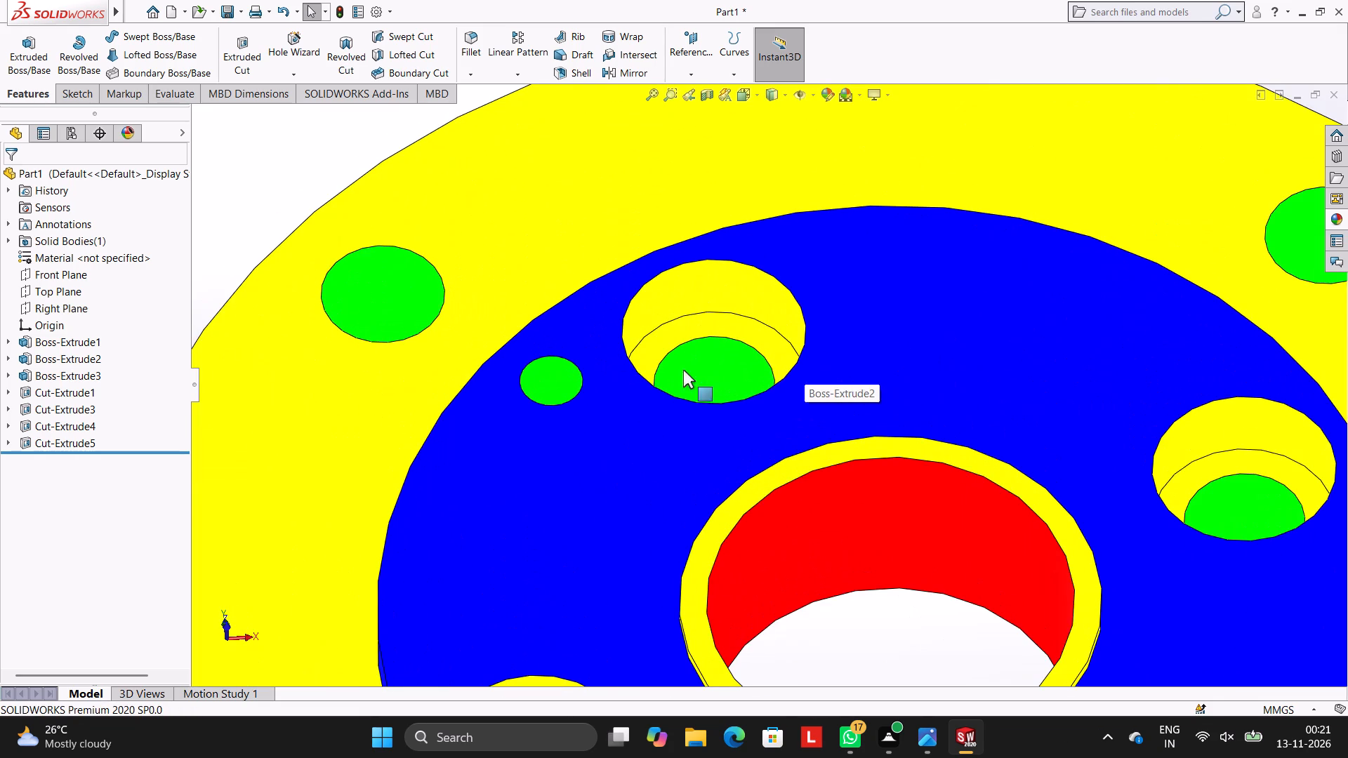
{"action": "left_click", "coordinate": [1338, 213]}
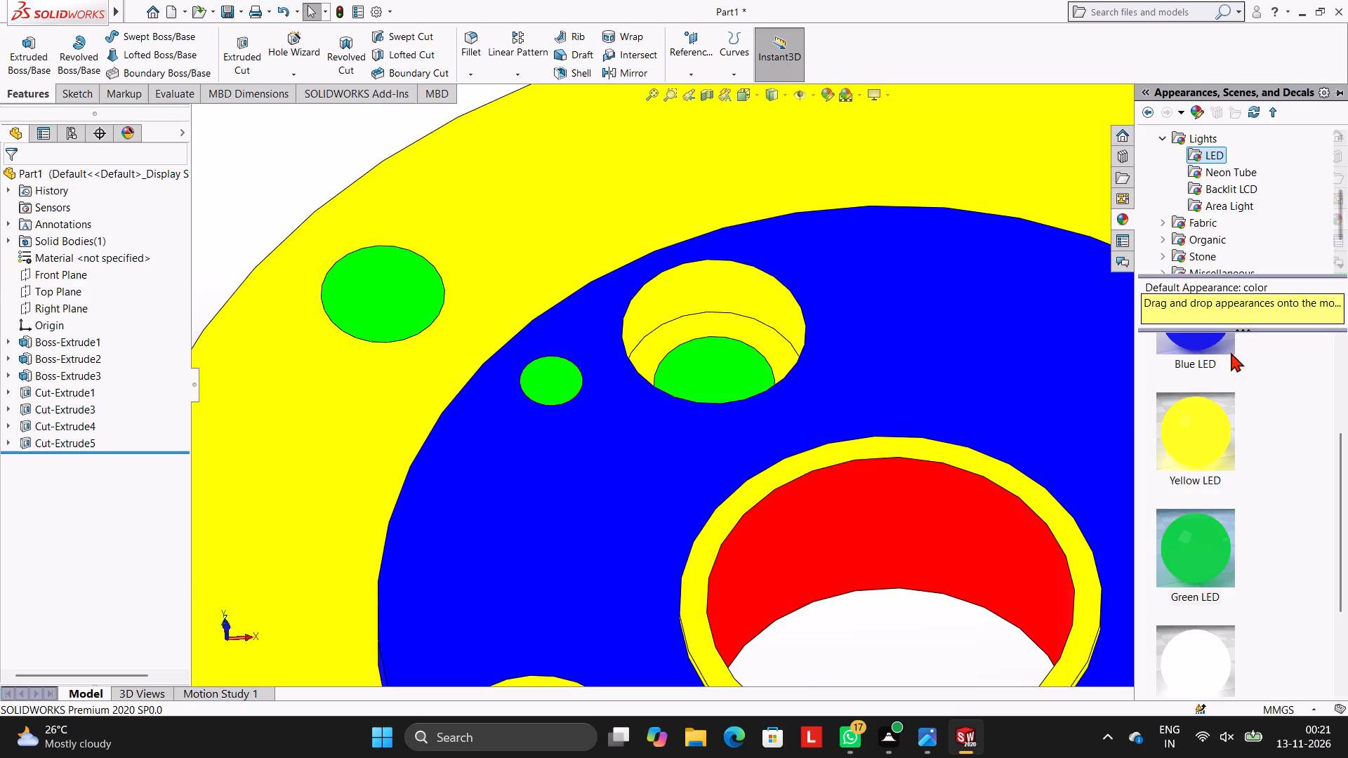
{"action": "scroll", "coordinate": [1194, 383], "scroll_direction": "up", "scroll_amount": 1}
{"action": "left_click_drag", "start_coordinate": [1192, 390], "coordinate": [703, 293]}
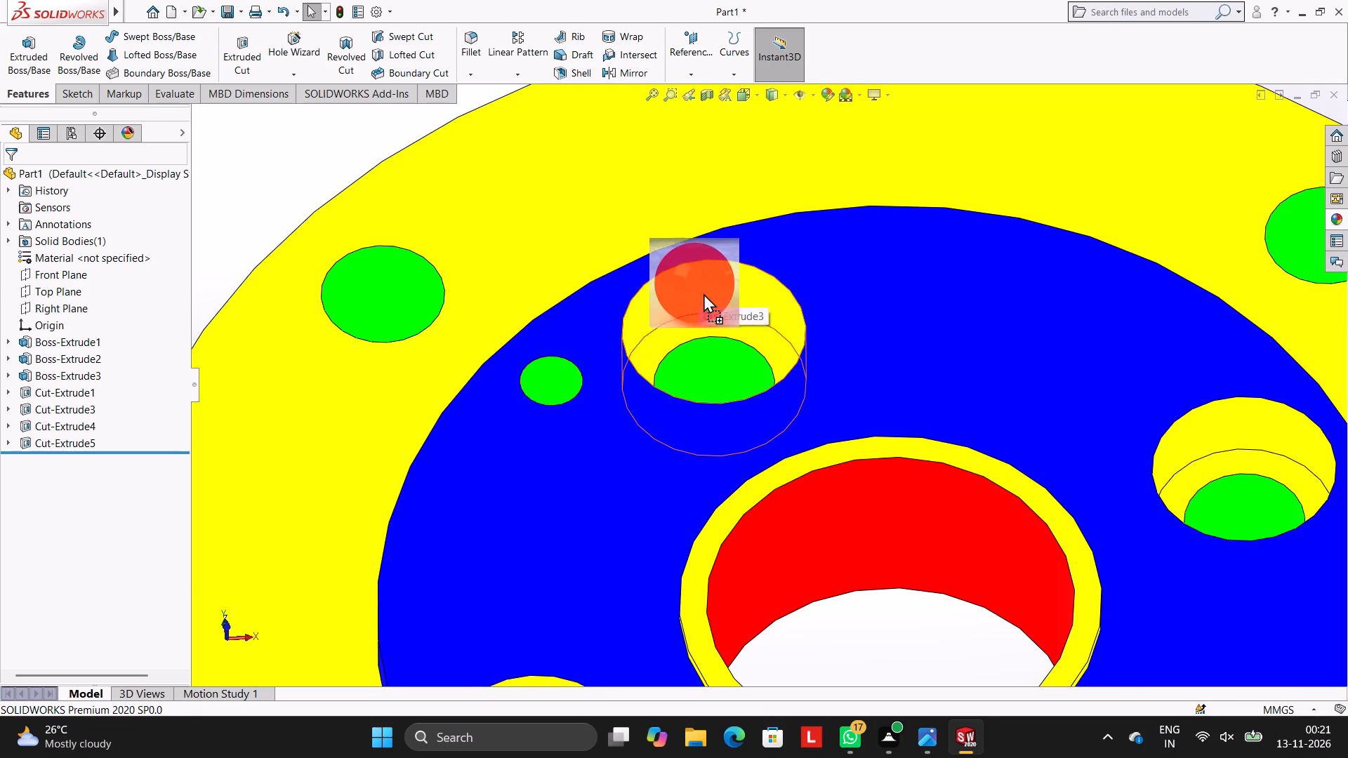
{"action": "left_click_drag", "start_coordinate": [703, 293], "coordinate": [706, 301]}
{"action": "left_click", "coordinate": [706, 301]}
Examine the coloured flange as a whole, checking the appearances on its faces and holes.
{"action": "scroll", "coordinate": [788, 364], "scroll_direction": "up", "scroll_amount": 7}
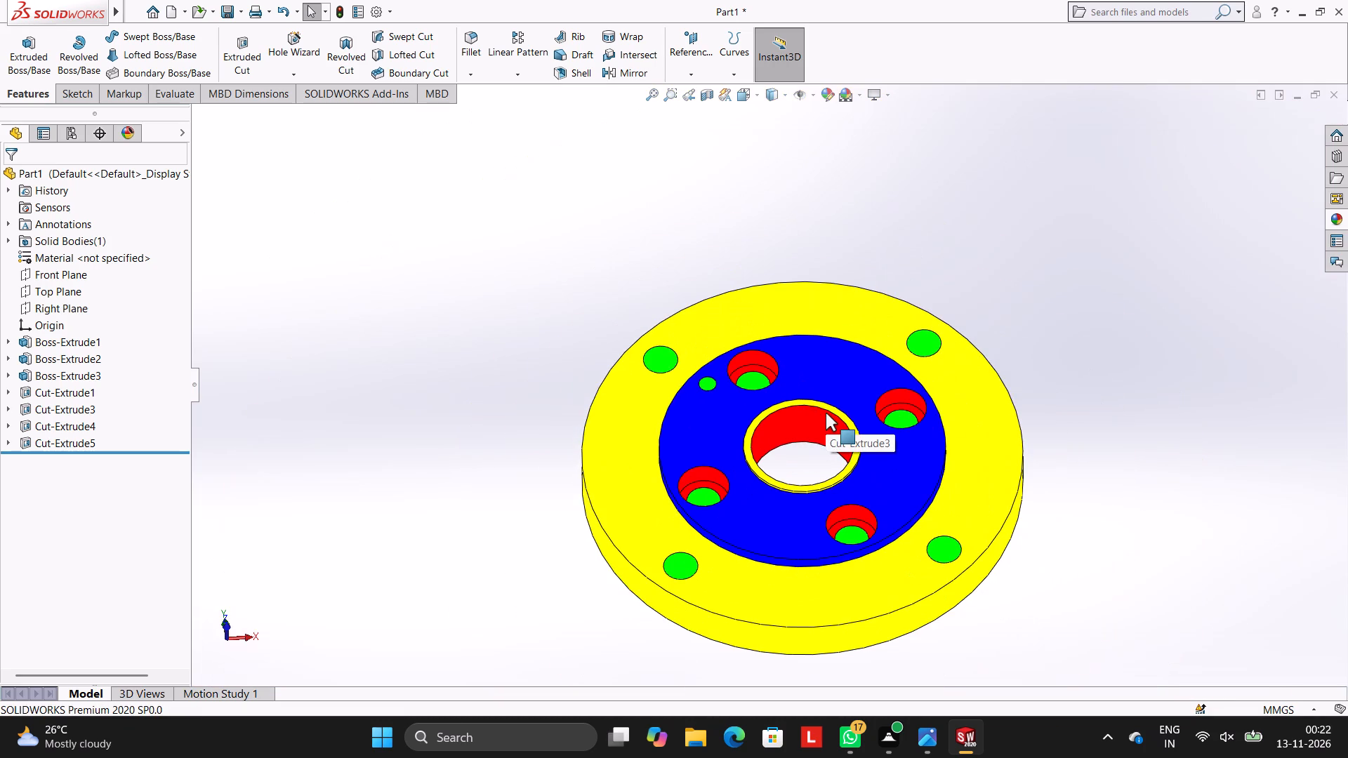
{"action": "scroll", "coordinate": [865, 466], "scroll_direction": "up", "scroll_amount": 3}
{"action": "scroll", "coordinate": [865, 466], "scroll_direction": "down", "scroll_amount": 2}
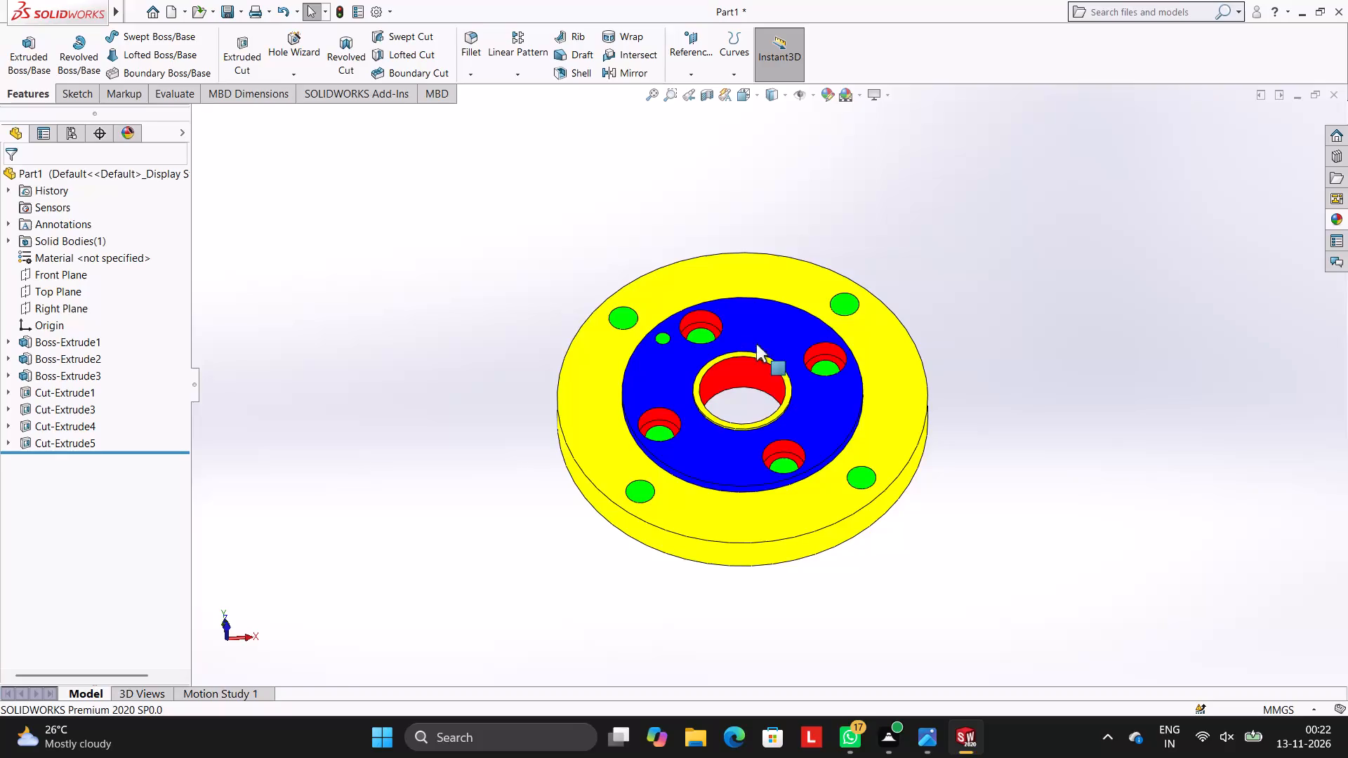
{"action": "scroll", "coordinate": [543, 332], "scroll_direction": "down", "scroll_amount": 1}
{"action": "scroll", "coordinate": [542, 332], "scroll_direction": "up", "scroll_amount": 2}
{"action": "scroll", "coordinate": [543, 332], "scroll_direction": "down", "scroll_amount": 1}
{"action": "scroll", "coordinate": [988, 498], "scroll_direction": "up", "scroll_amount": 1}
{"action": "scroll", "coordinate": [983, 497], "scroll_direction": "down", "scroll_amount": 2}
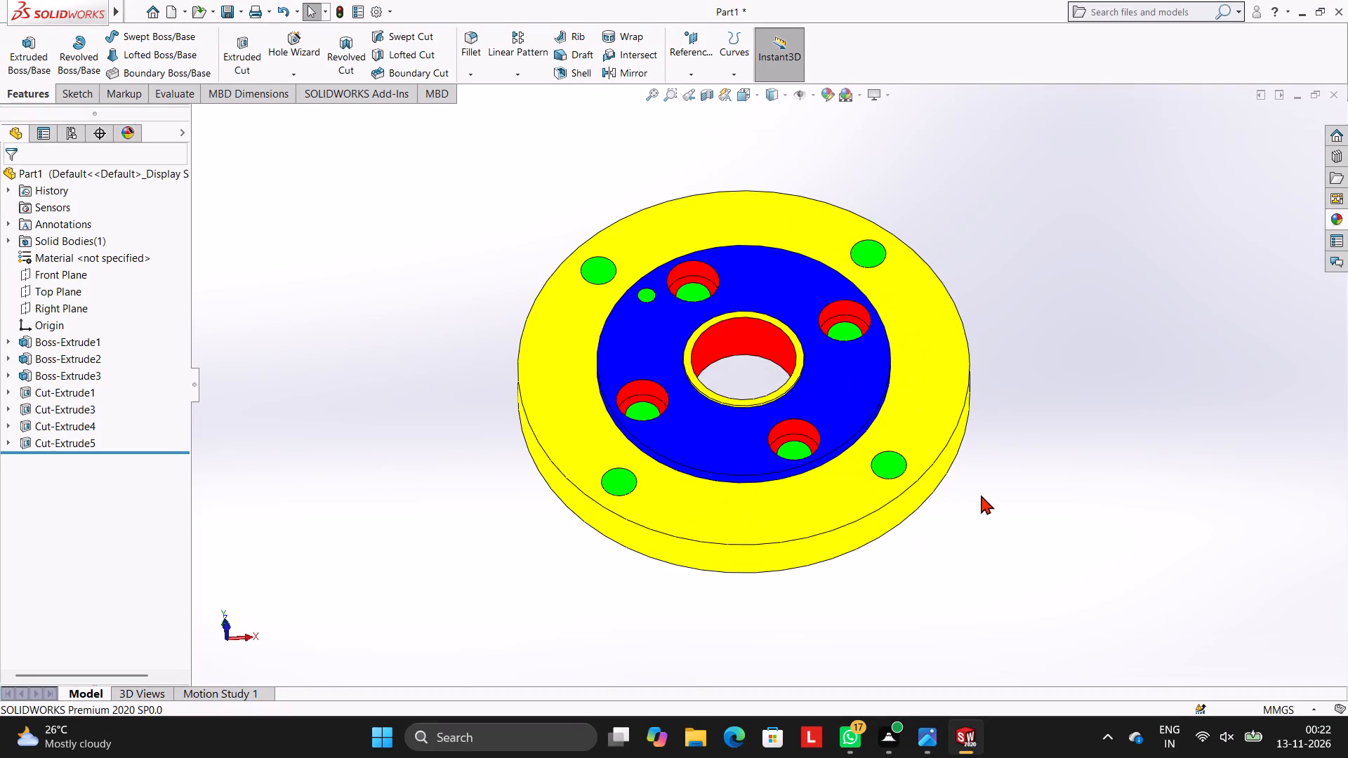
Save the part in Documents as ROUND FLANGE WITH RAISED HUB AND COUNTERBORED HOLES.
{"action": "key", "text": "ctrl+s"}
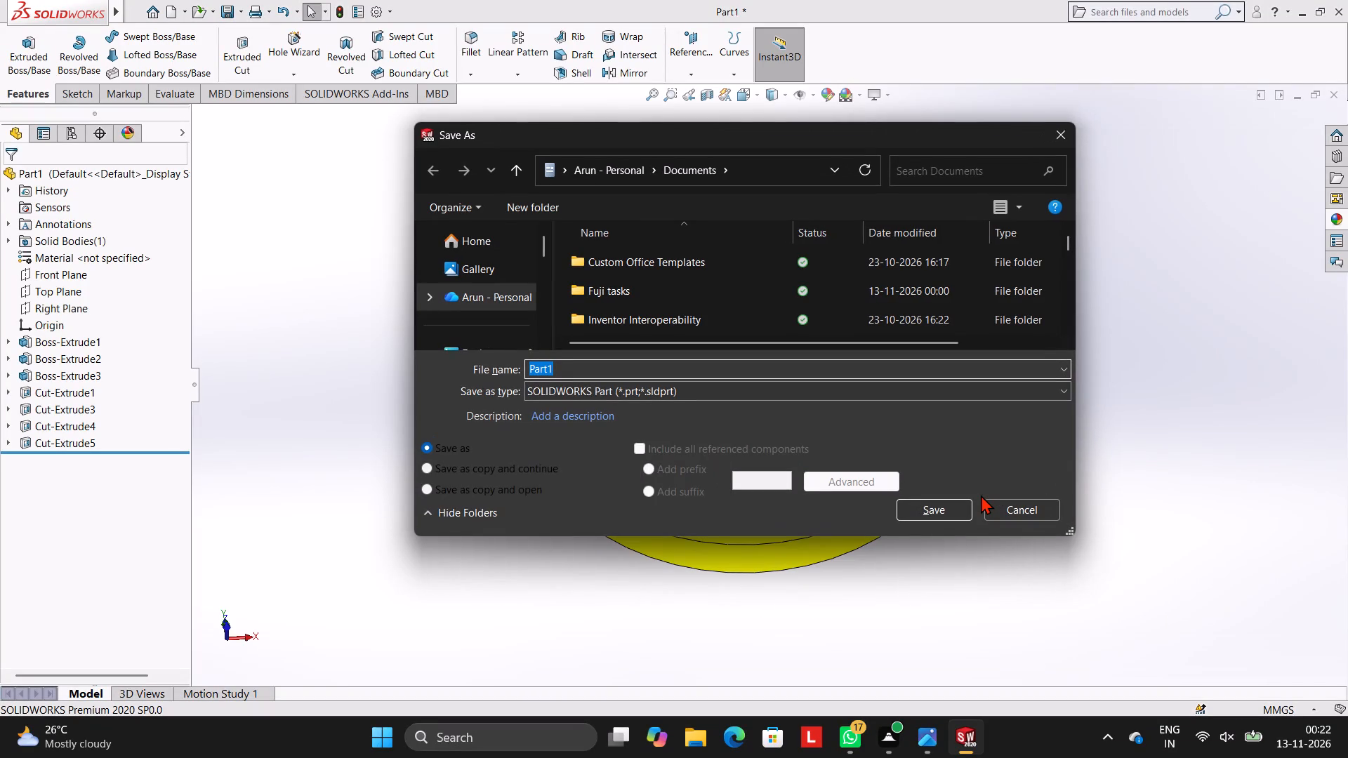
{"action": "type", "text": "ROUND"}
{"action": "key", "text": "space"}
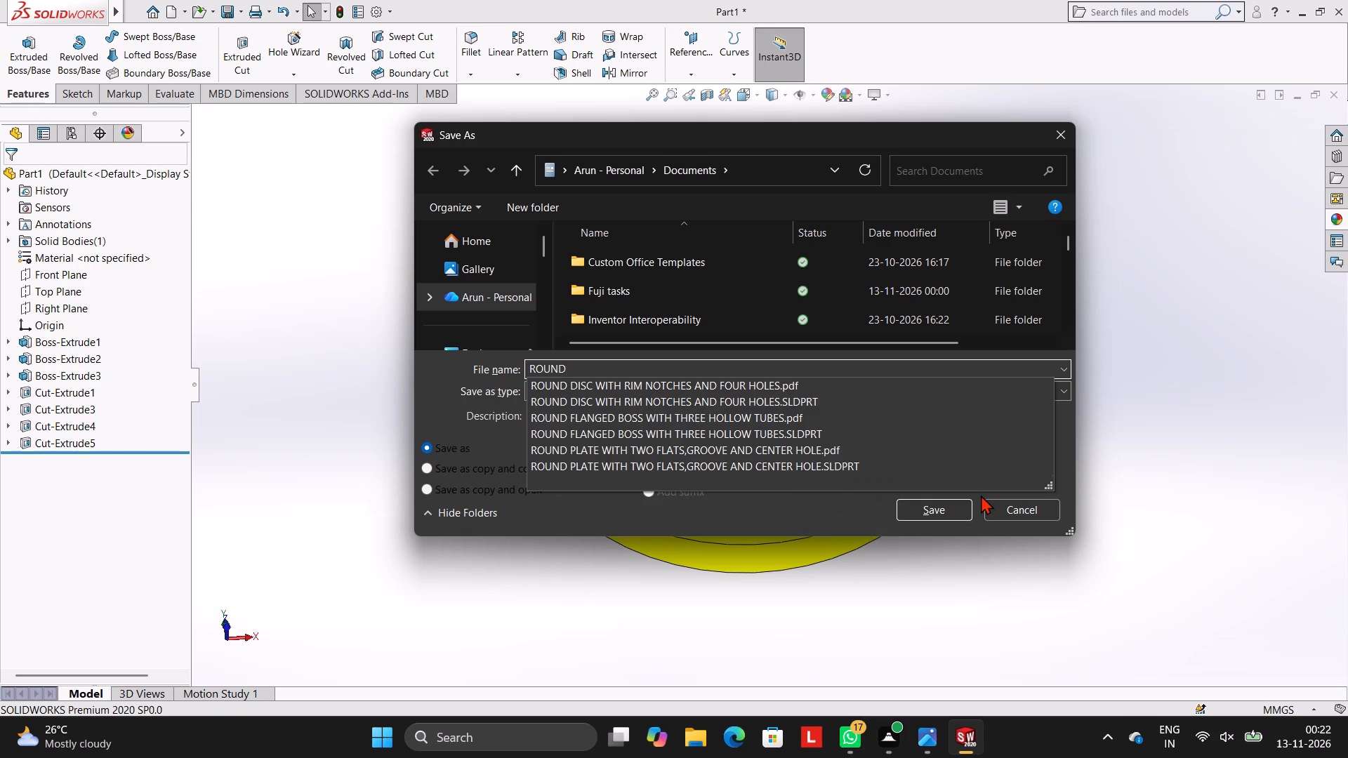
{"action": "type", "text": "FLANGE"}
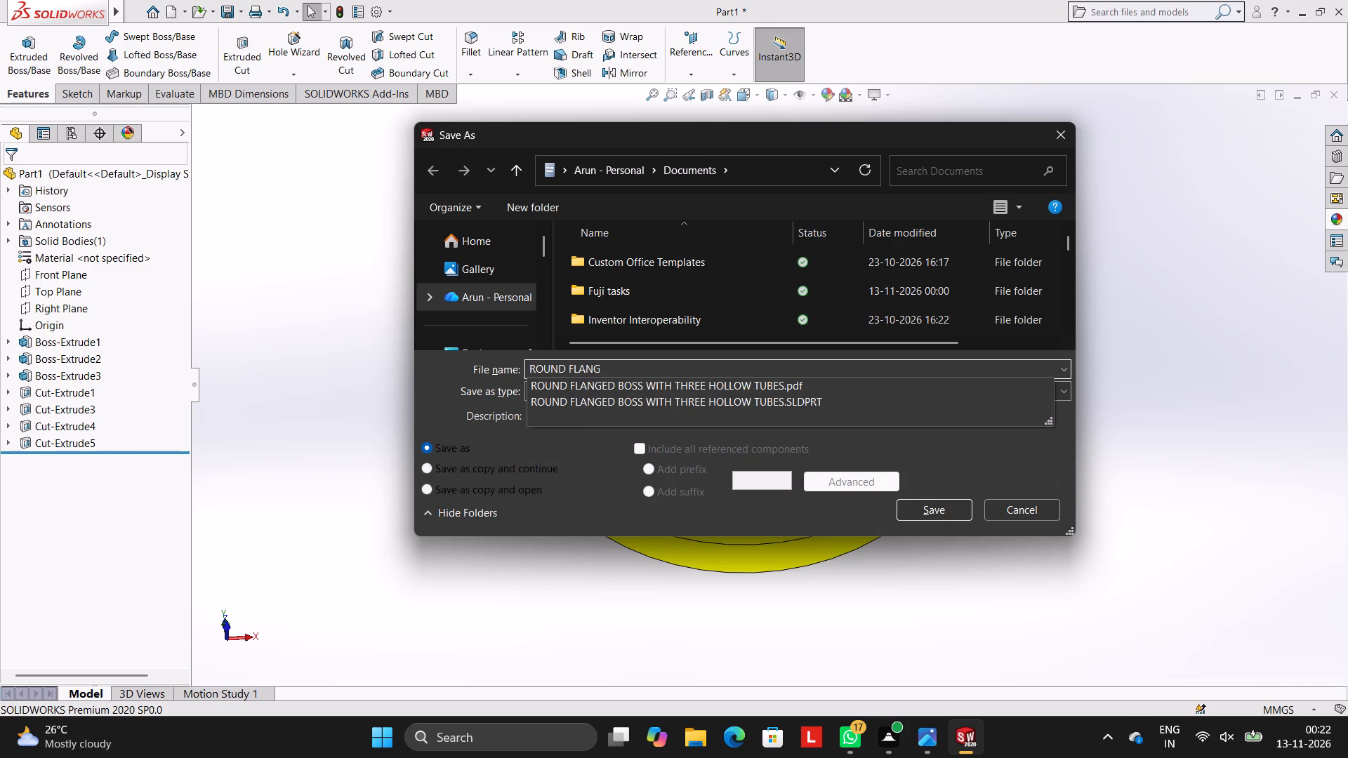
{"action": "key", "text": "space"}
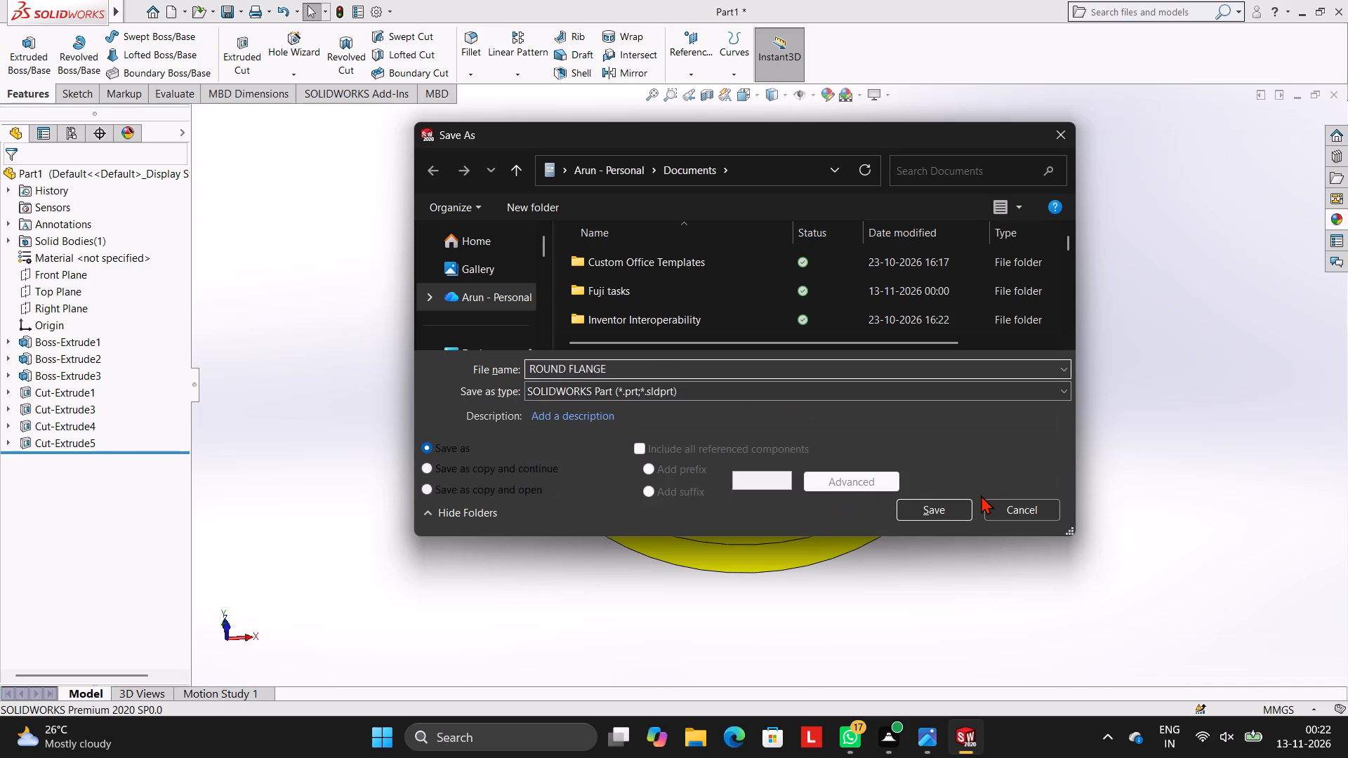
{"action": "type", "text": "WITH"}
{"action": "key", "text": "space"}
{"action": "type", "text": "RAISED"}
{"action": "key", "text": "space"}
{"action": "type", "text": "HUB"}
{"action": "key", "text": "space"}
{"action": "key", "text": "a"}
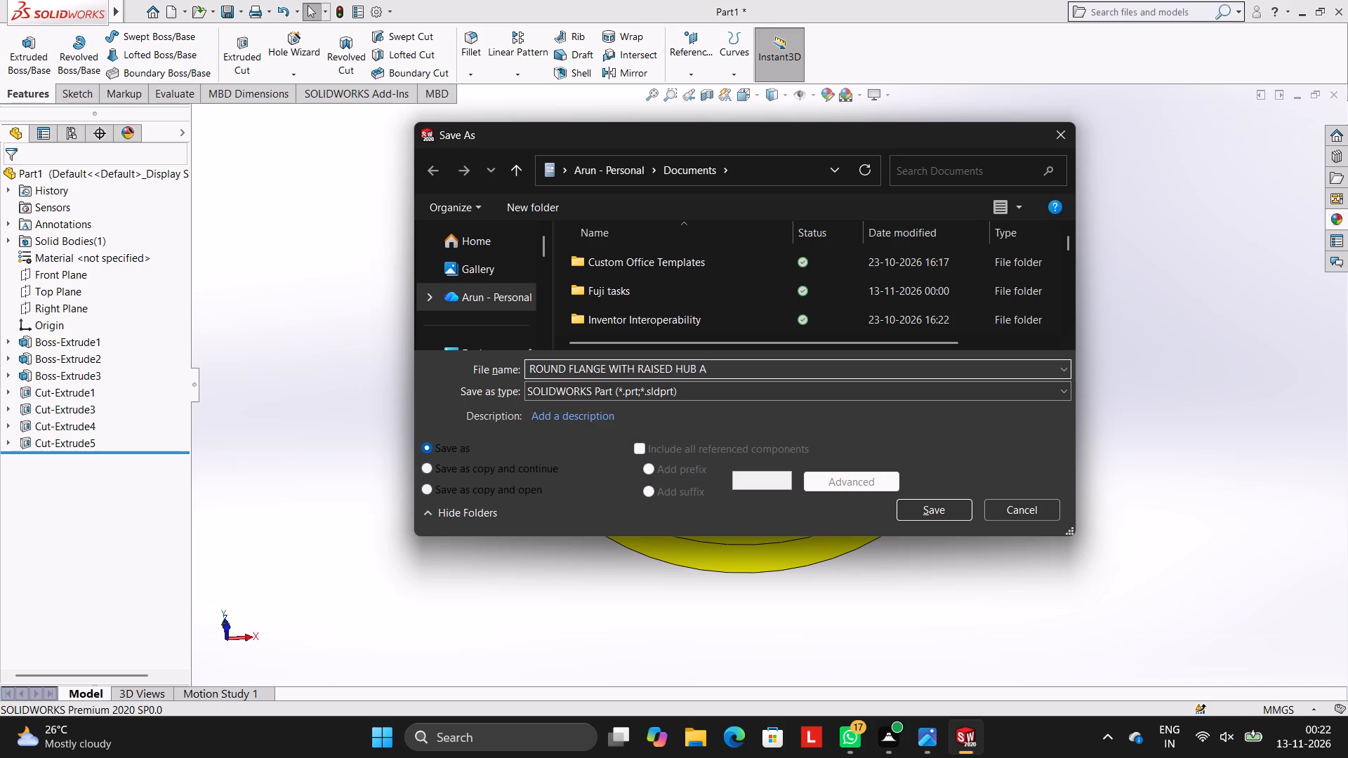
{"action": "type", "text": "ND"}
{"action": "key", "text": "space"}
{"action": "type", "text": "COUNTER"}
{"action": "key", "text": "space"}
{"action": "key", "text": "BackSpace"}
{"action": "type", "text": "BORED"}
{"action": "key", "text": "space"}
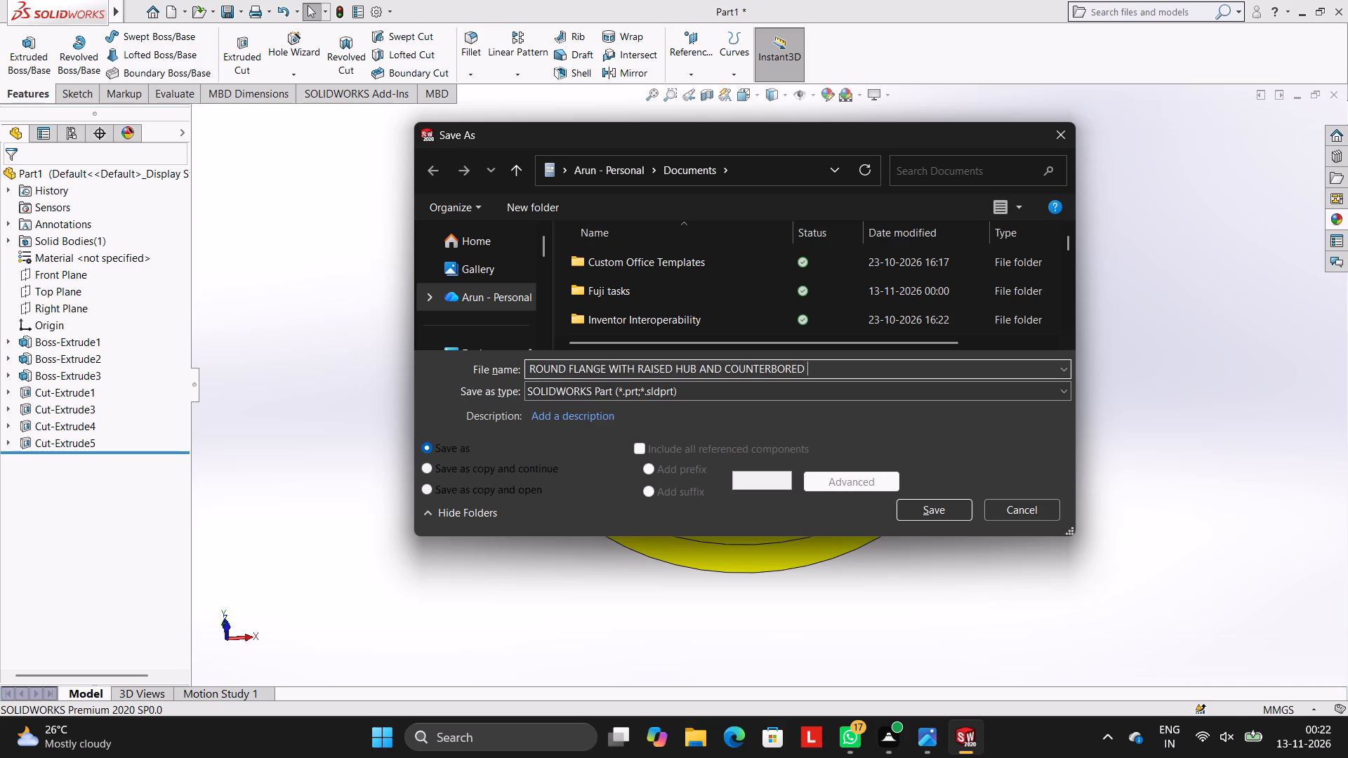
{"action": "type", "text": "HOLES"}
{"action": "left_click", "coordinate": [918, 510]}
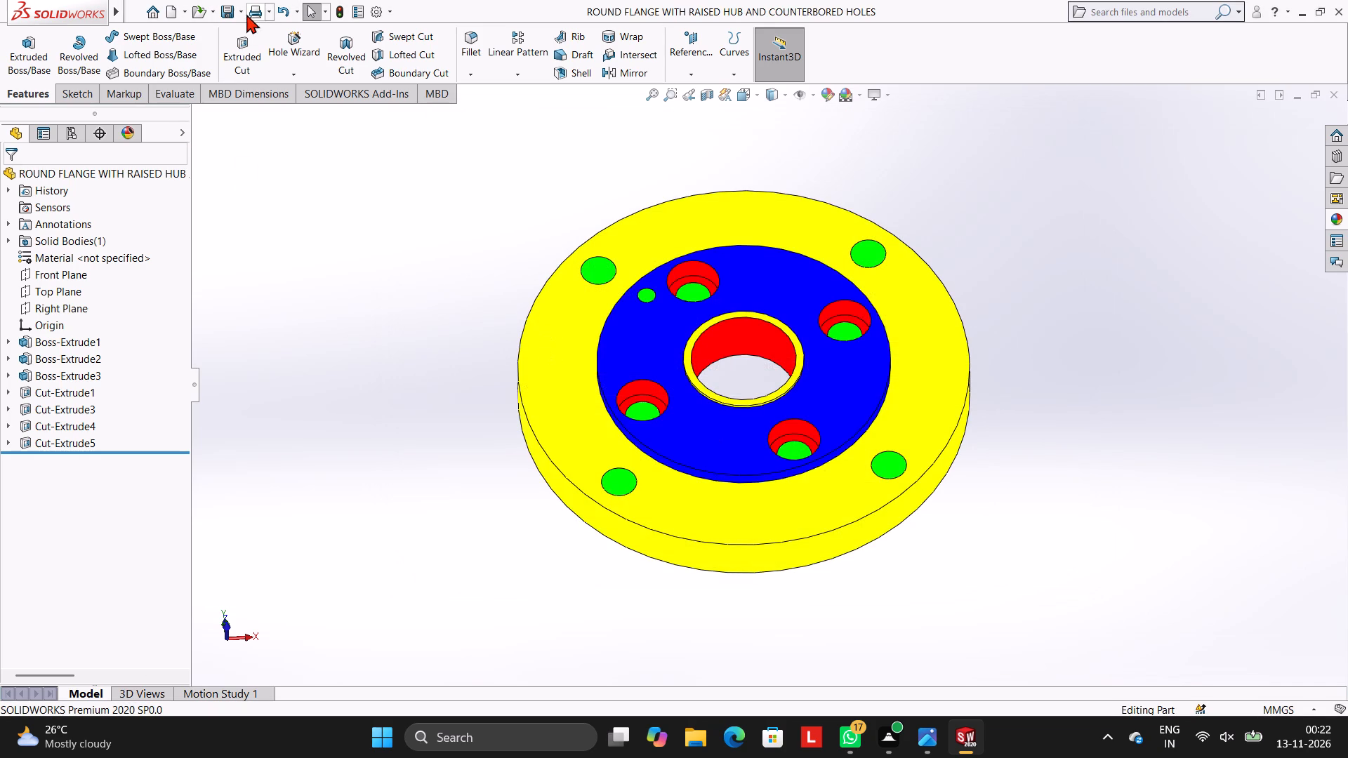
Save a PDF copy of the flange in Adobe Portable Document Format under the same file name in Documents.
{"action": "left_click", "coordinate": [246, 10]}
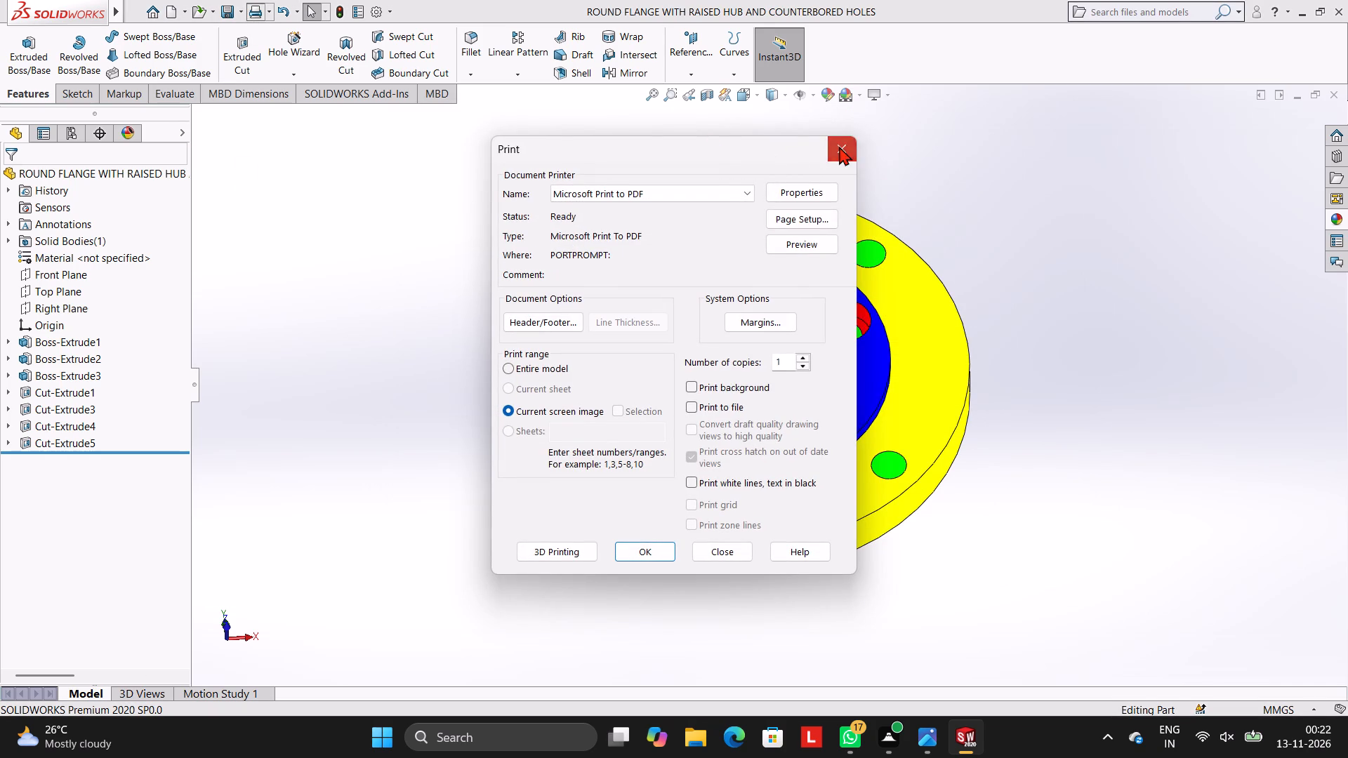
{"action": "left_click", "coordinate": [839, 146]}
{"action": "left_click", "coordinate": [243, 9]}
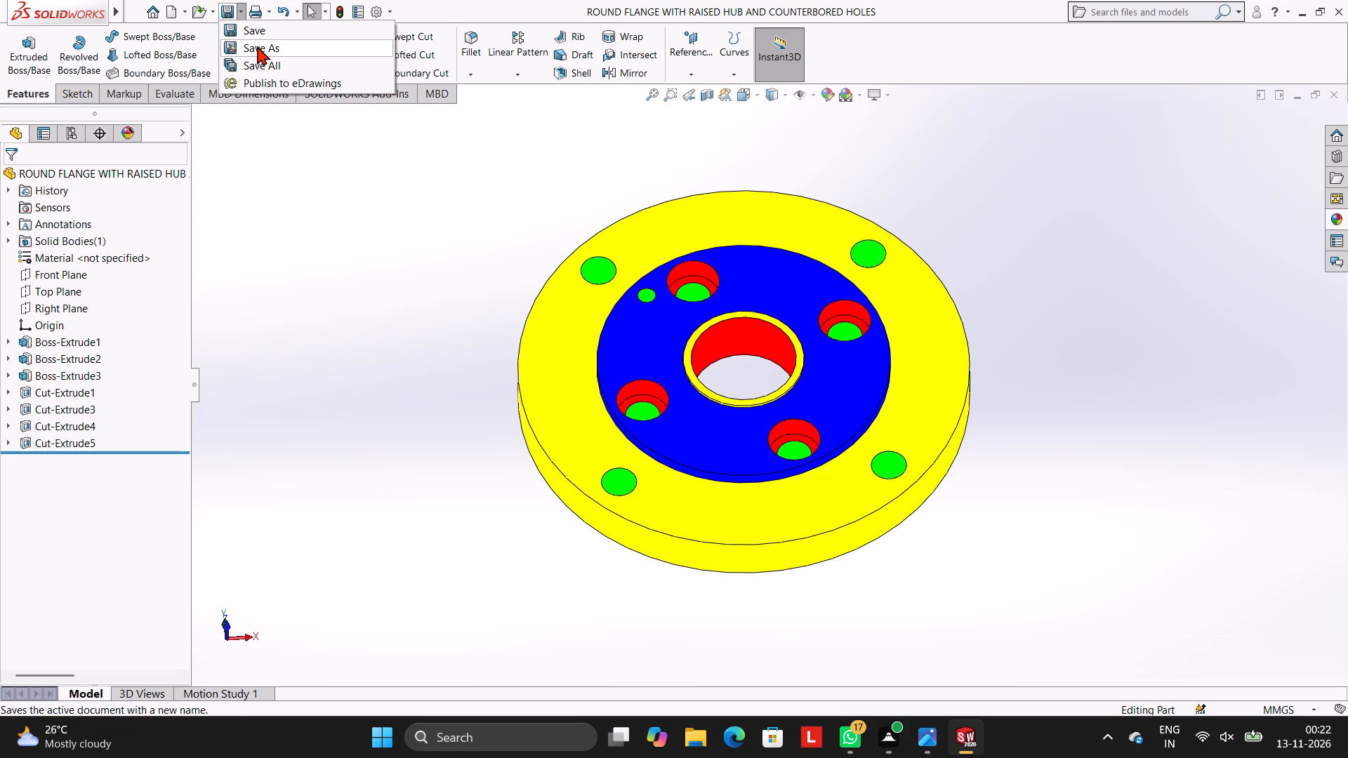
{"action": "left_click", "coordinate": [257, 46]}
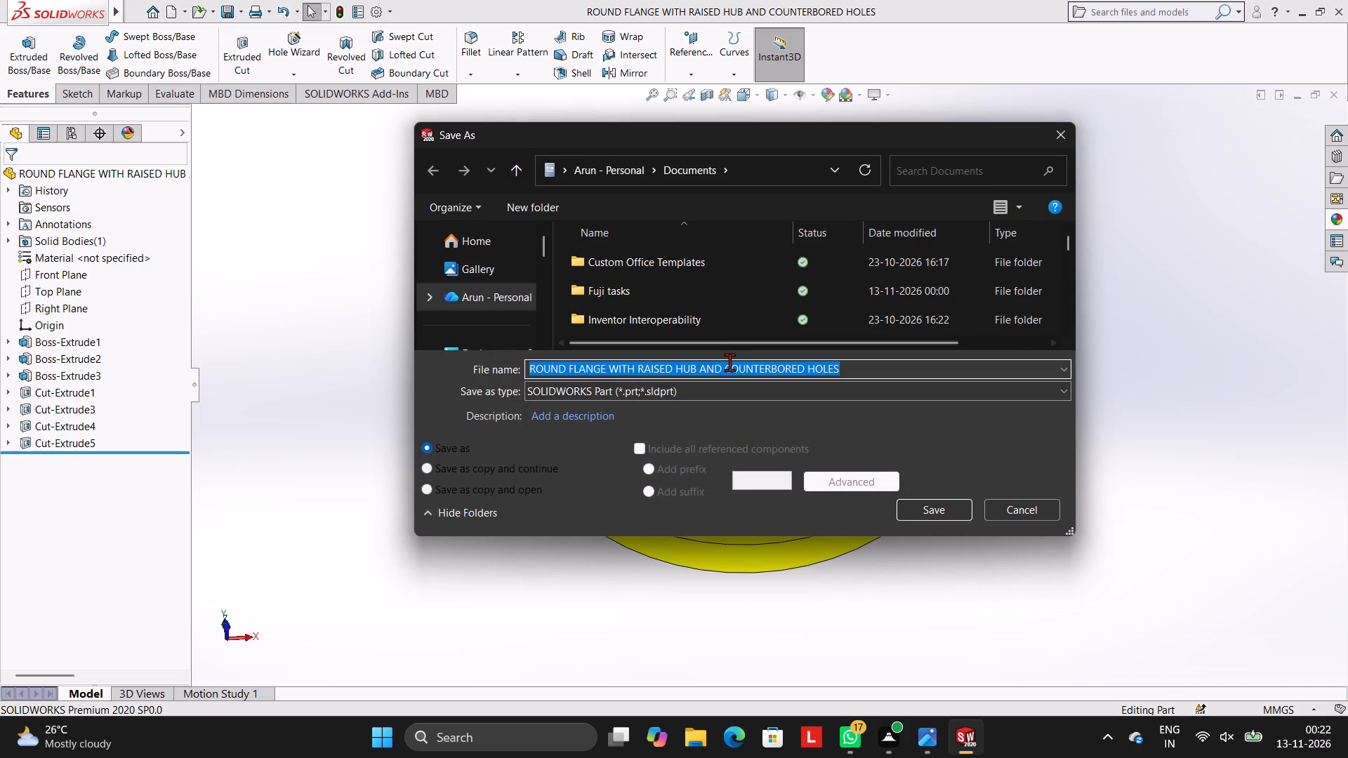
{"action": "left_click", "coordinate": [726, 390]}
{"action": "left_click", "coordinate": [626, 104]}
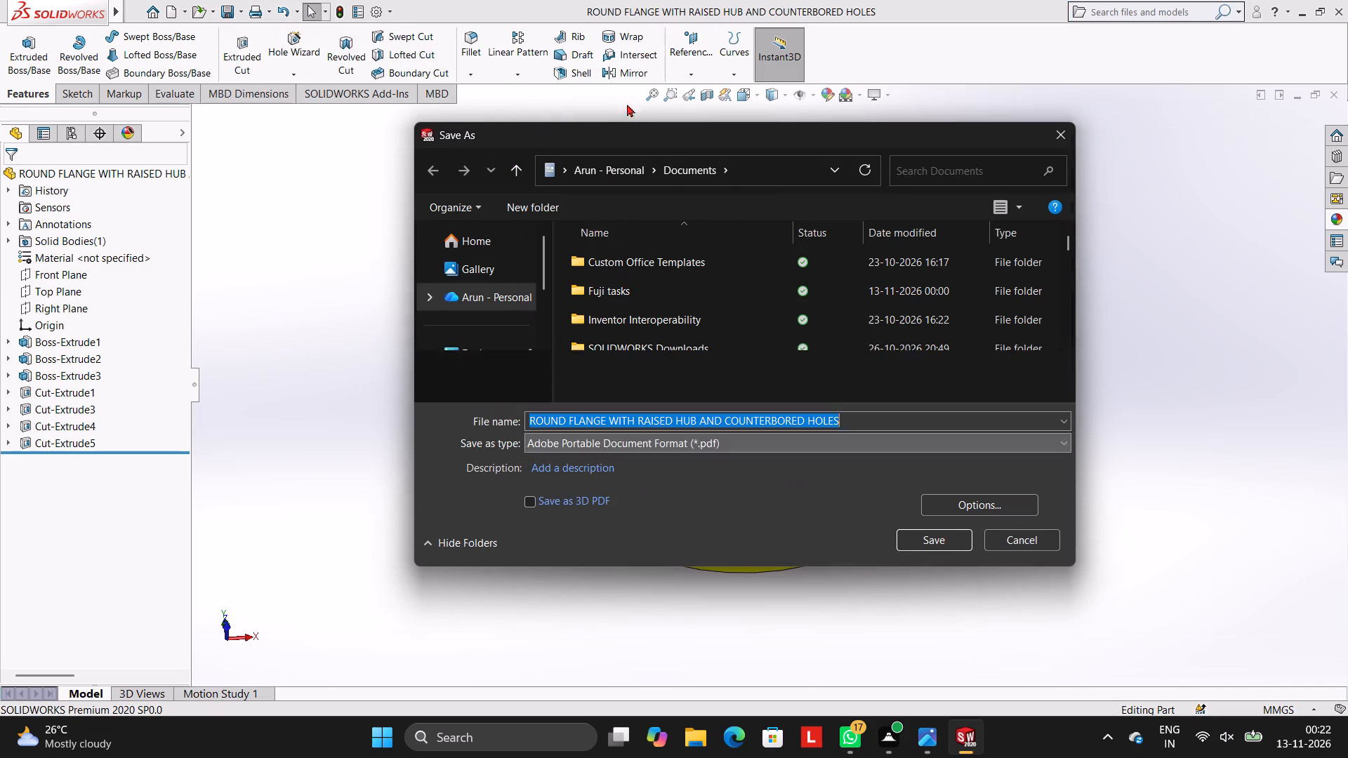
{"action": "left_click", "coordinate": [941, 543]}
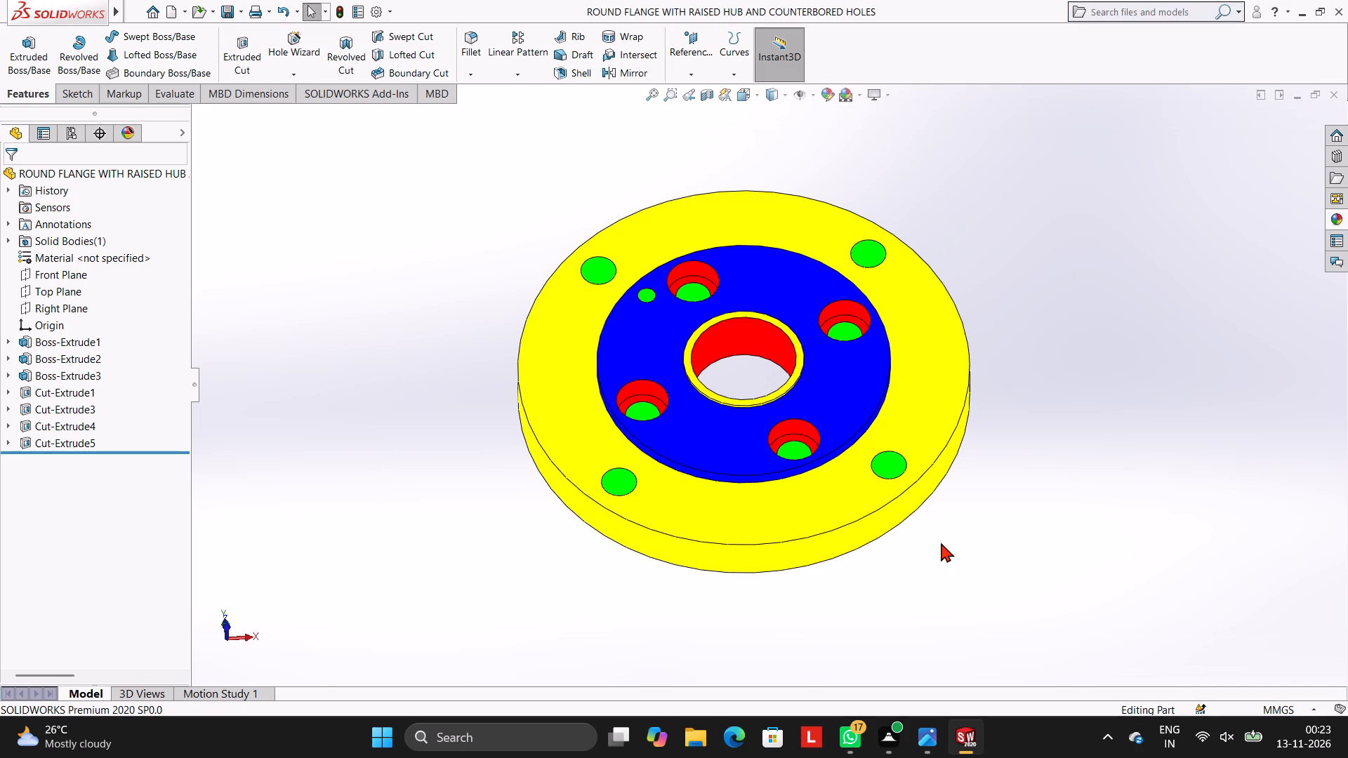